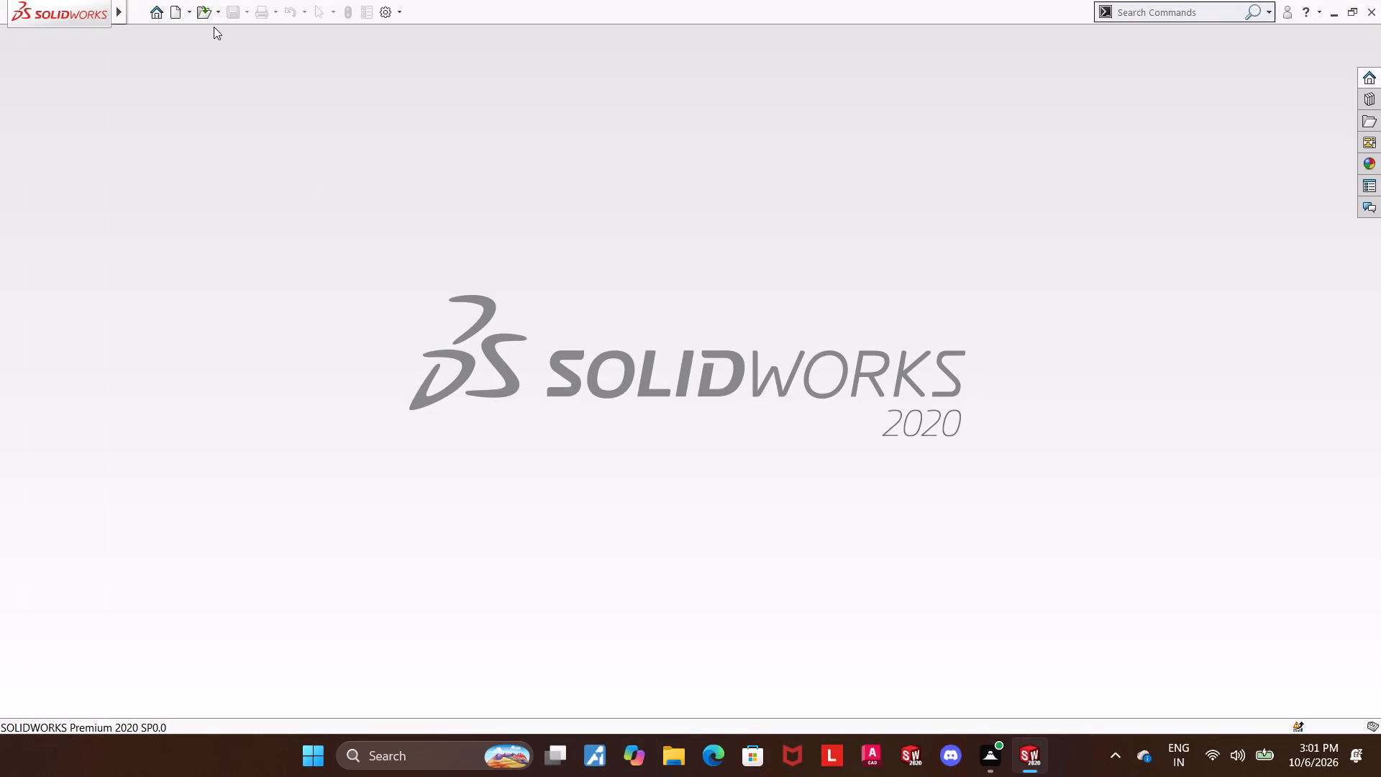
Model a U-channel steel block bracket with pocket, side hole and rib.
Create a new part document.
click(180, 15)
double_click(350, 368)
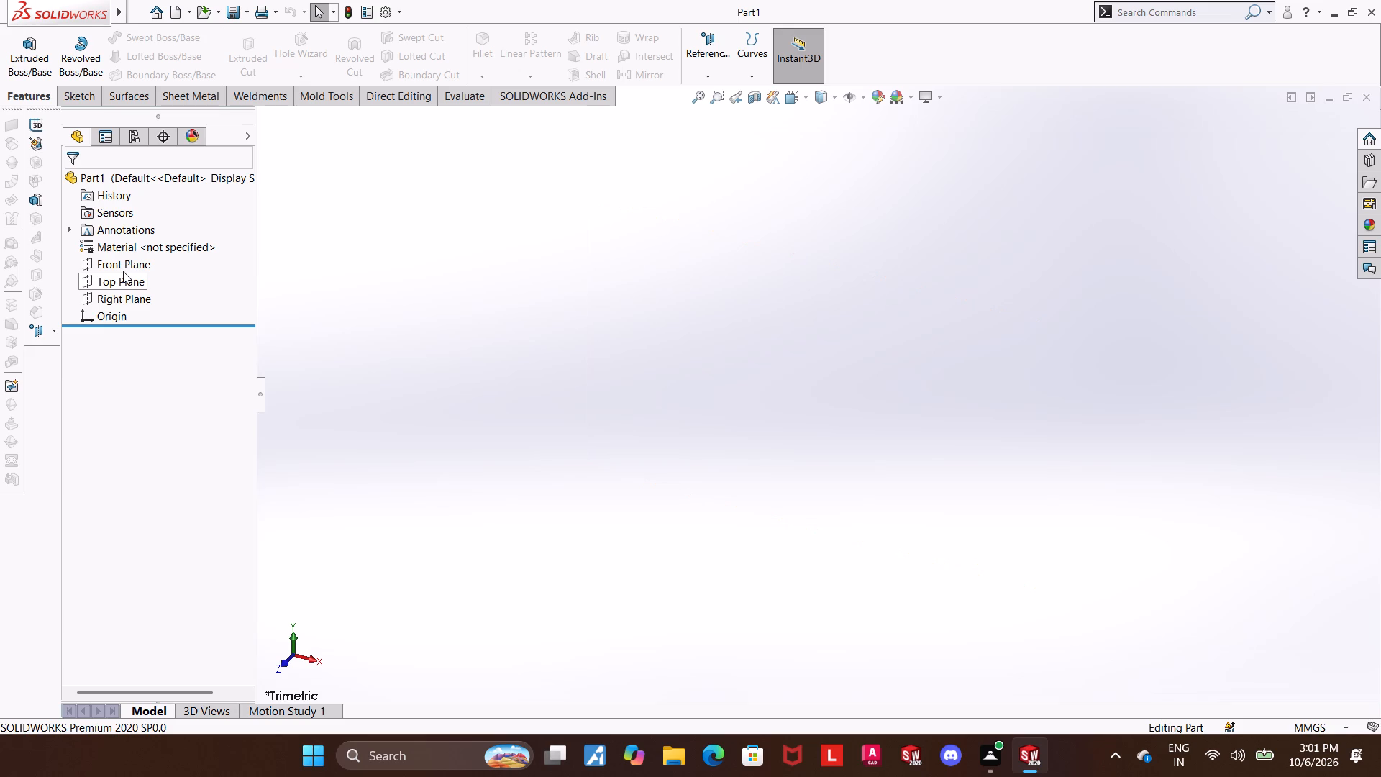
Start a sketch on the Top Plane and draw a center rectangle about 236 by 132 mm centred on the origin.
click(123, 271)
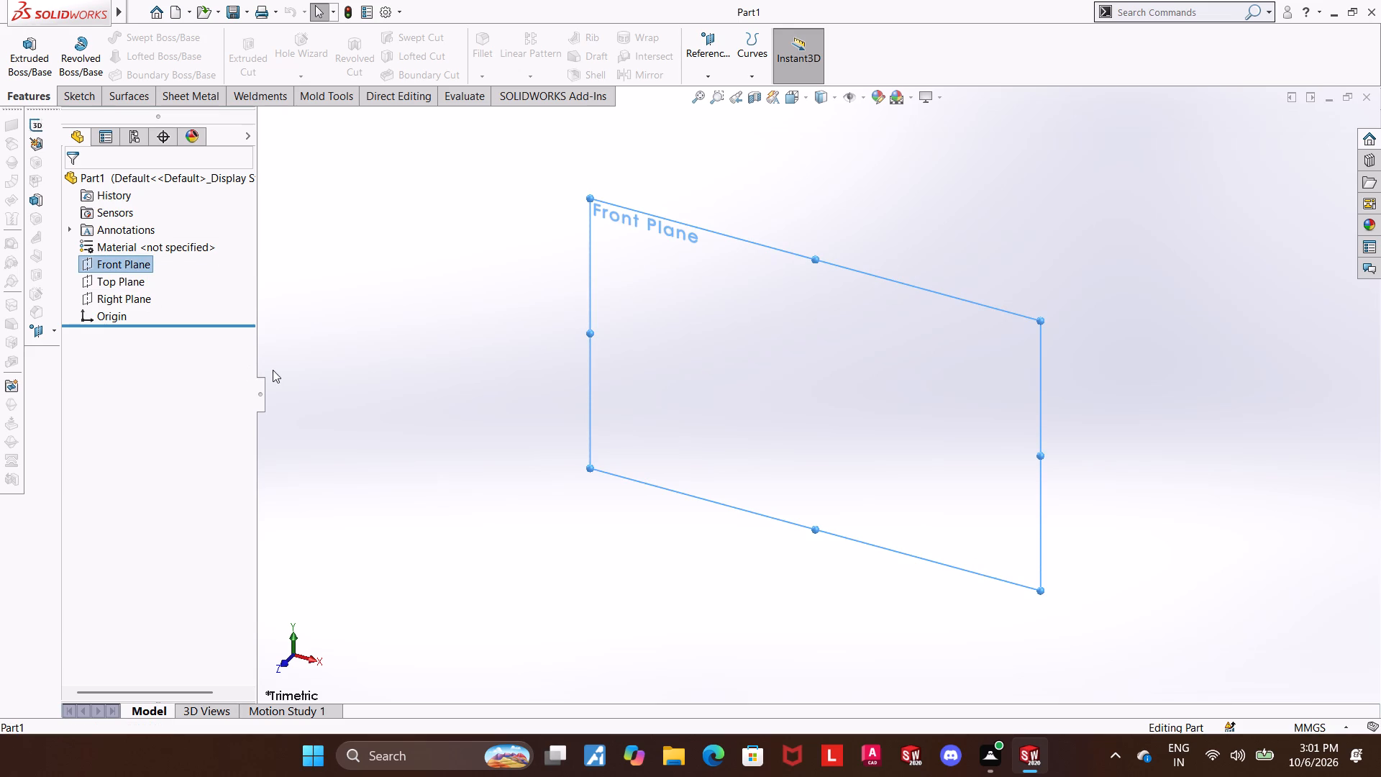
click(127, 288)
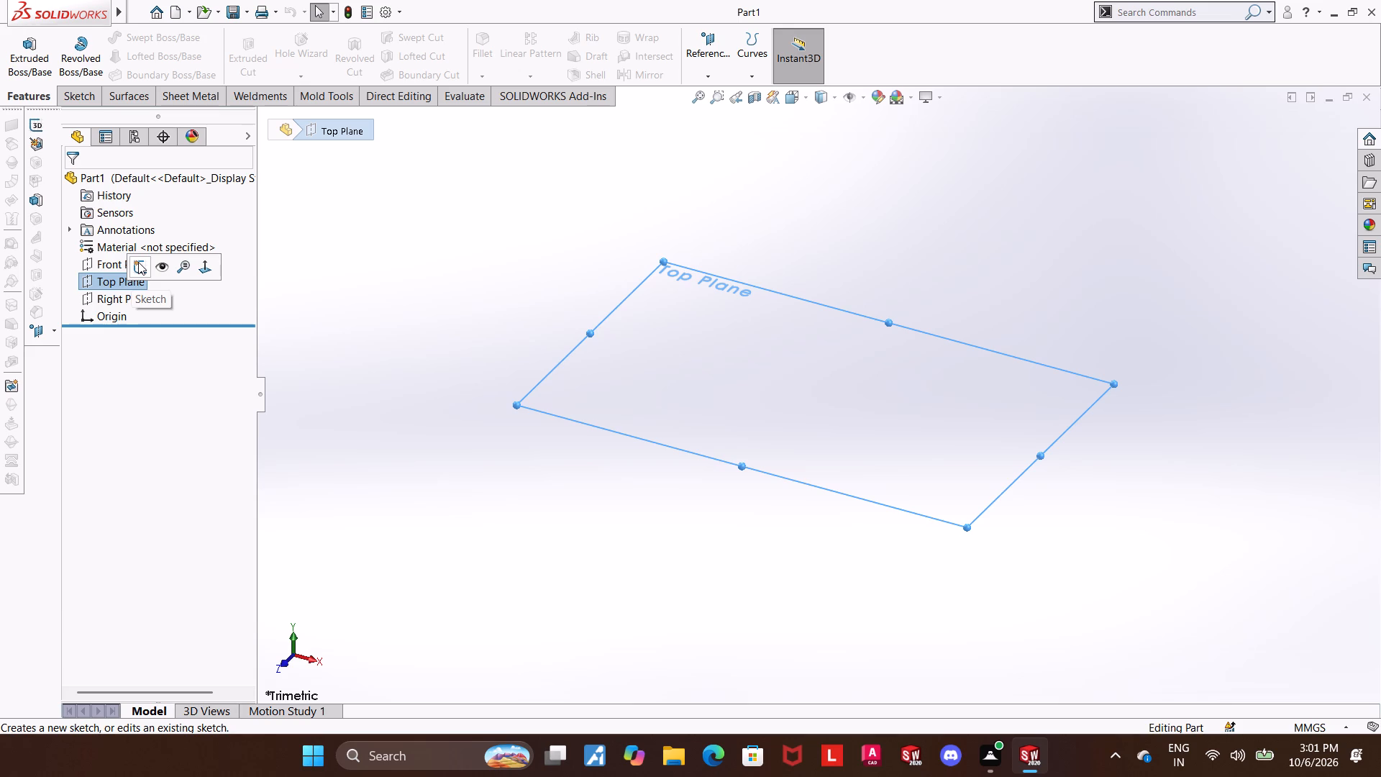
click(140, 262)
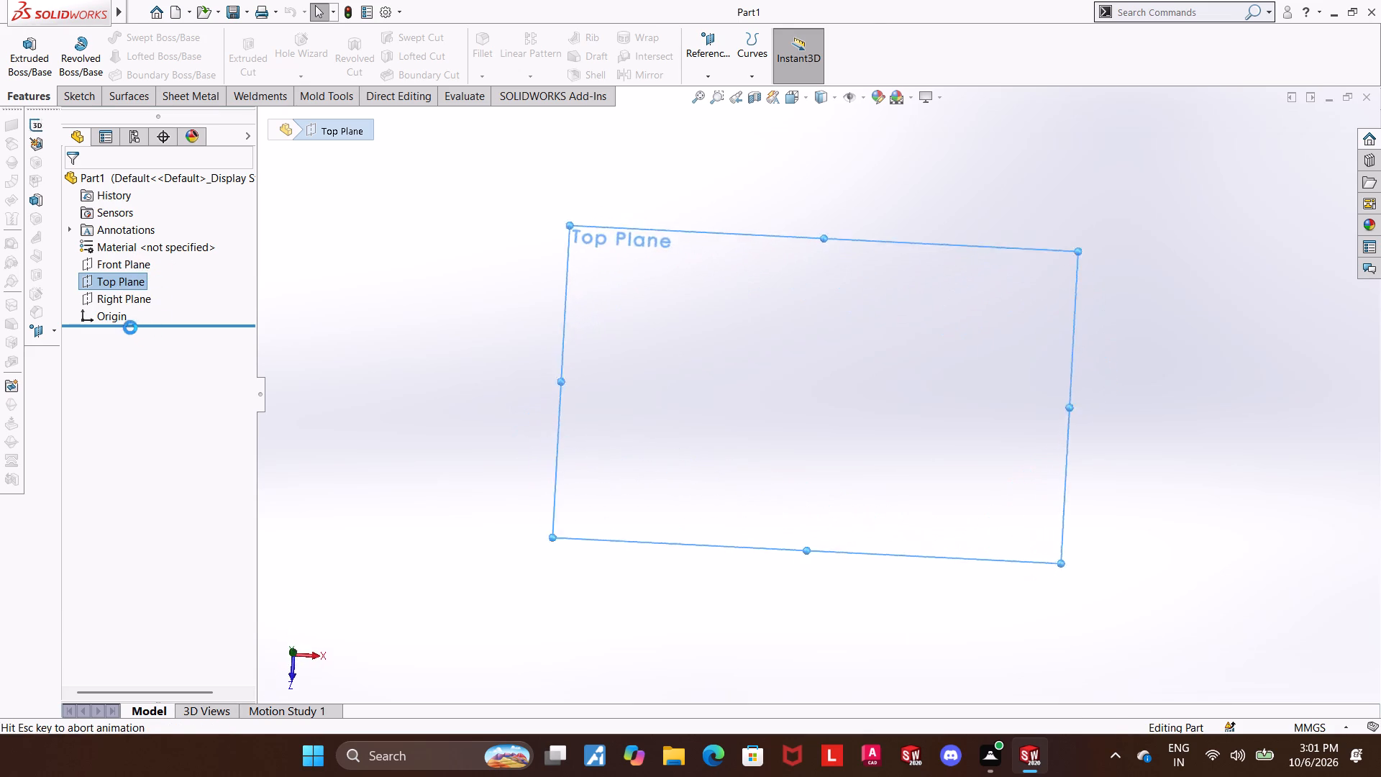
click(146, 58)
click(145, 94)
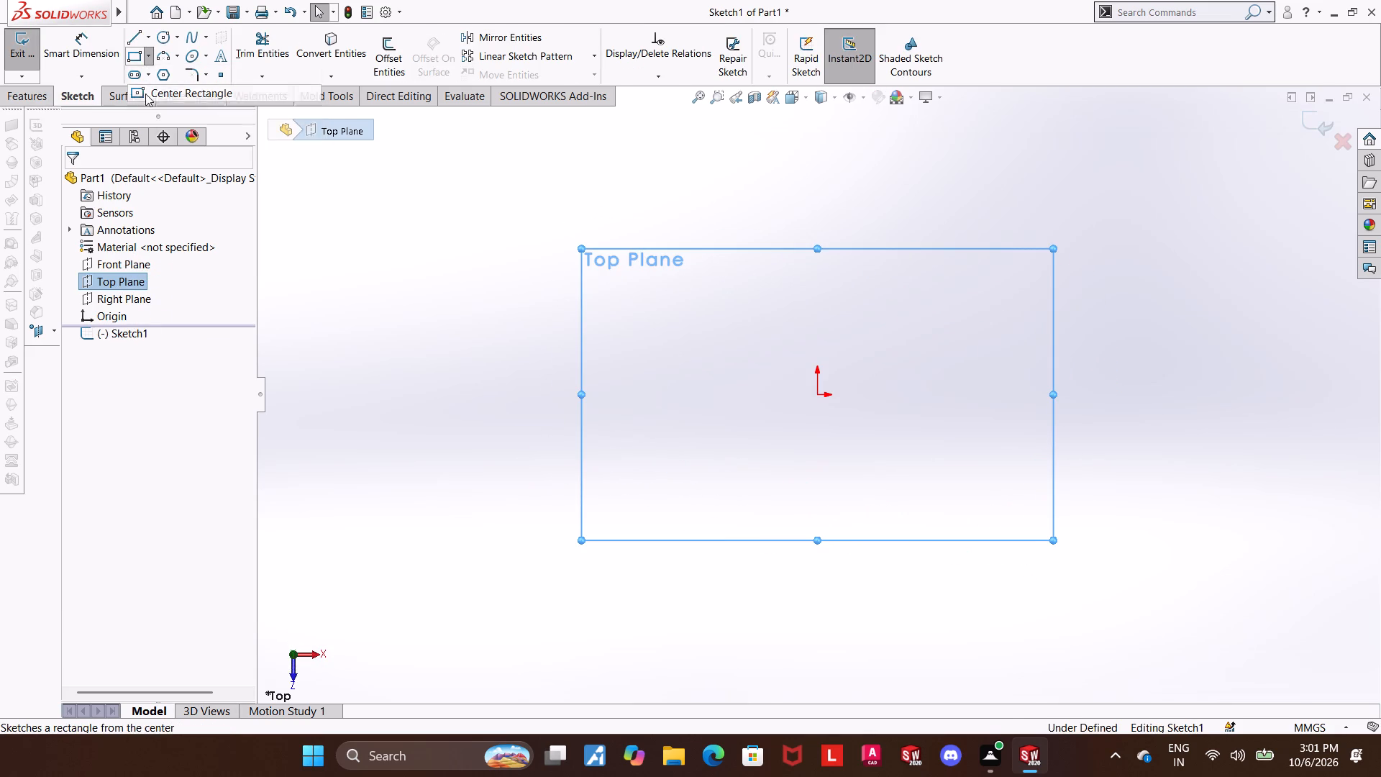
click(819, 396)
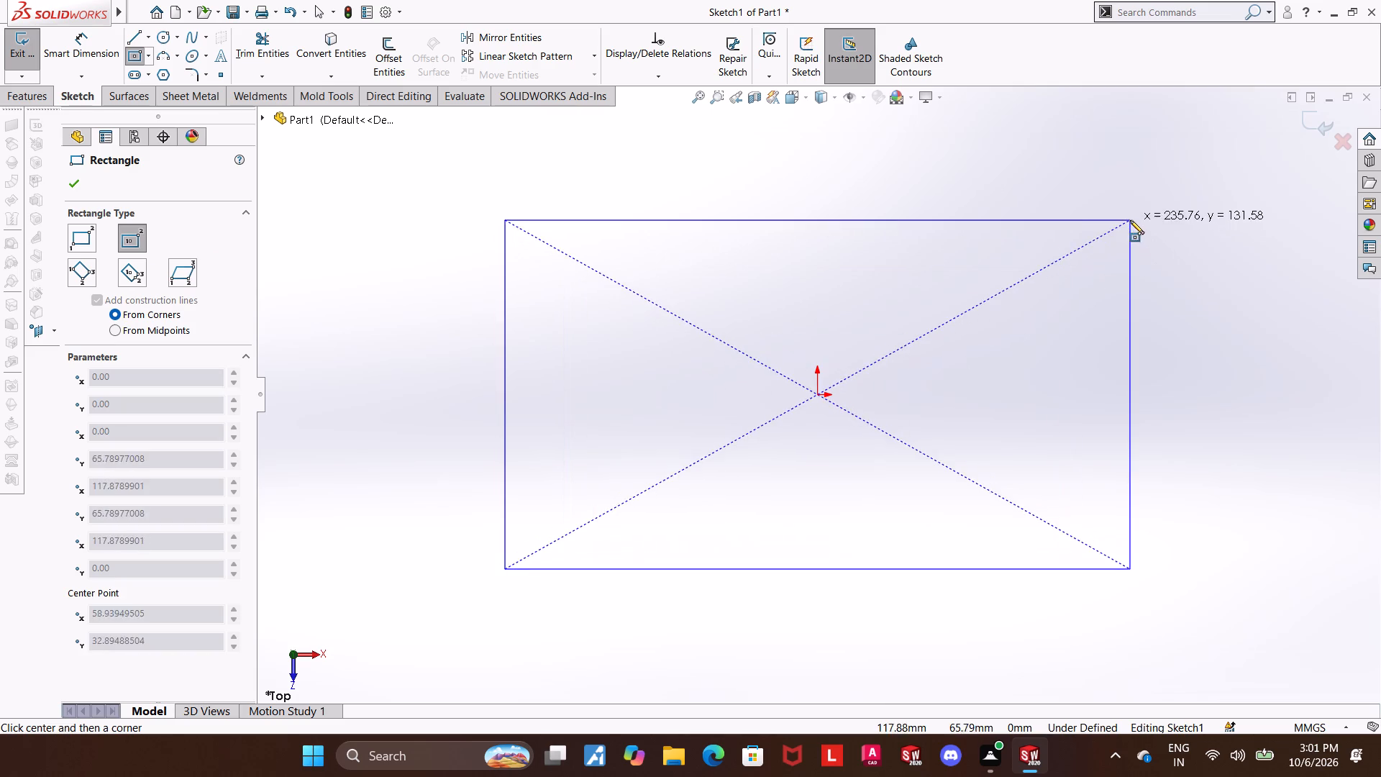
click(1130, 220)
key(Escape)
key(Escape)
key(Escape)
key(Escape)
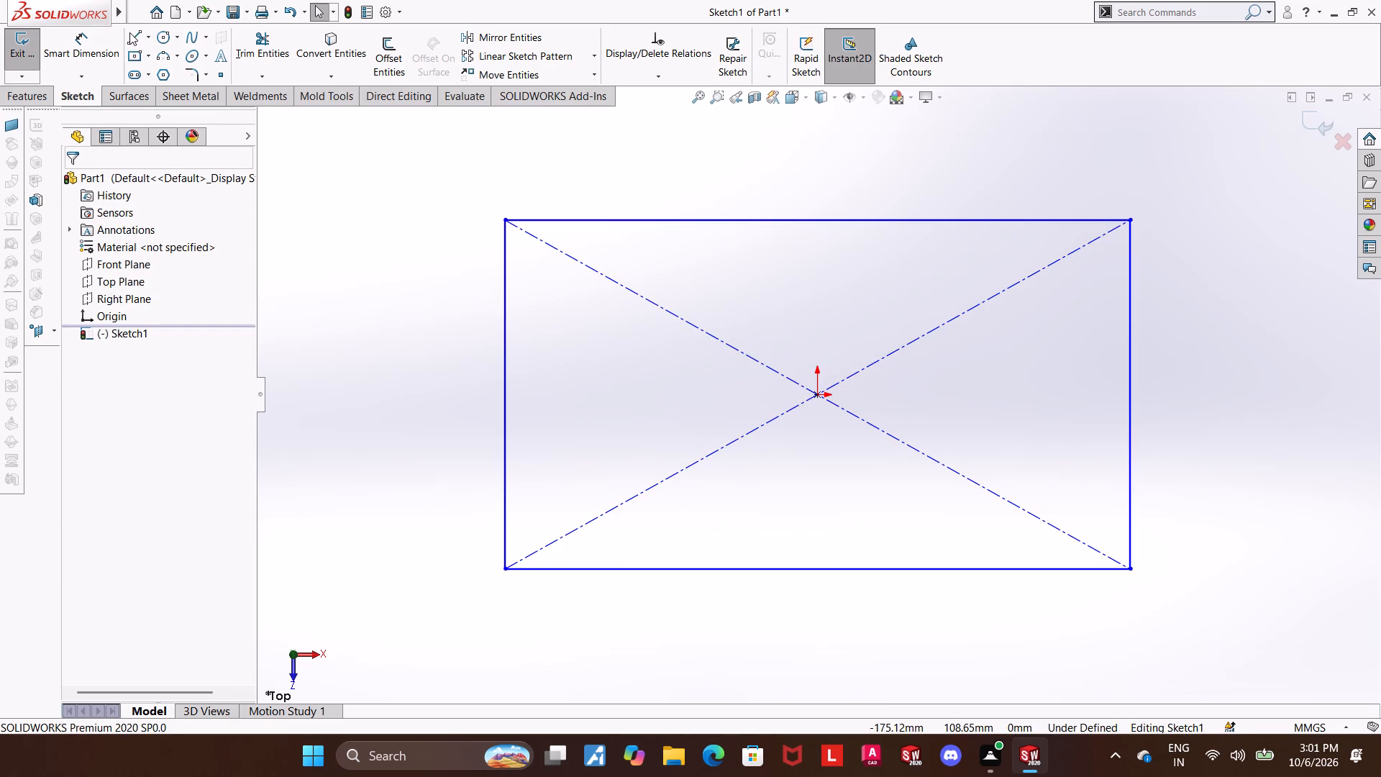
Draw three connected lines inside the rectangle, up from its bottom edge, about 190 mm across, and back down to that edge.
click(130, 32)
click(571, 568)
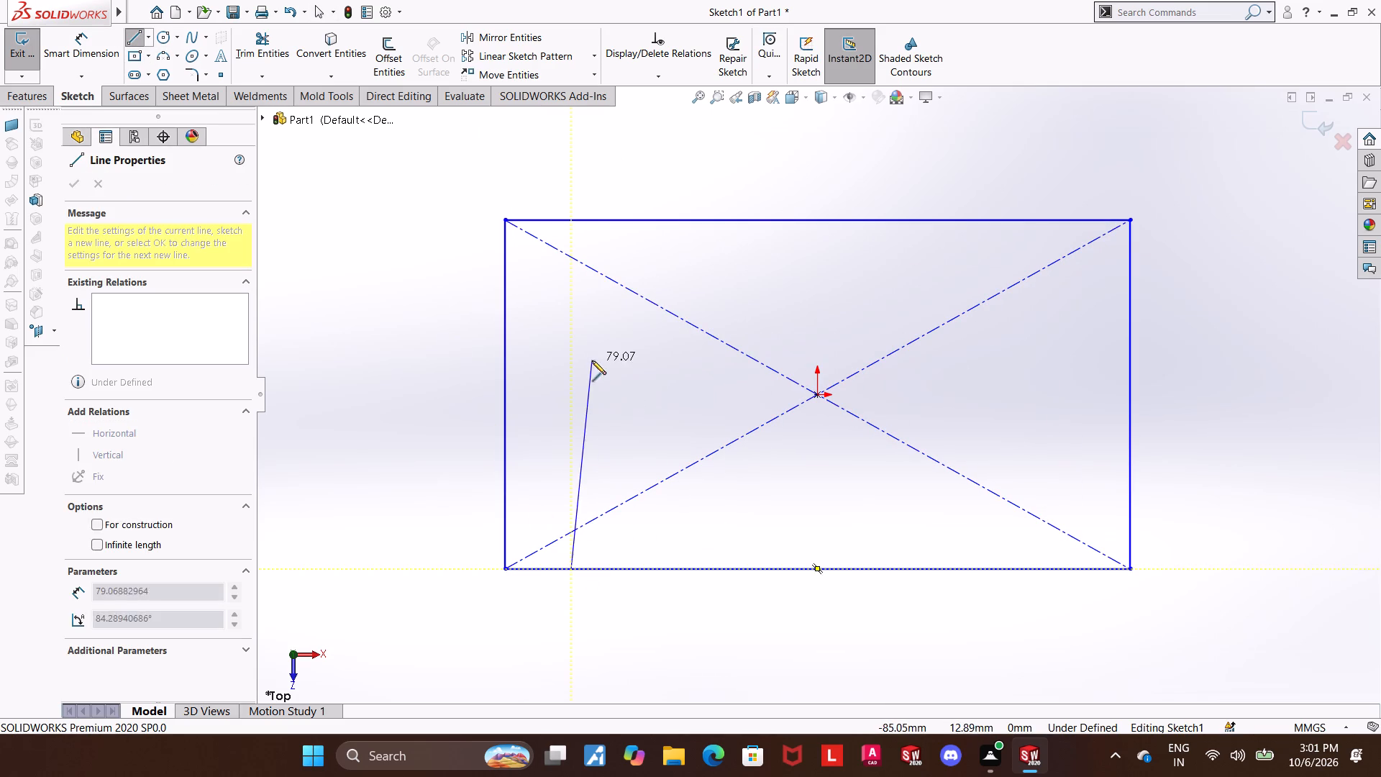
click(571, 266)
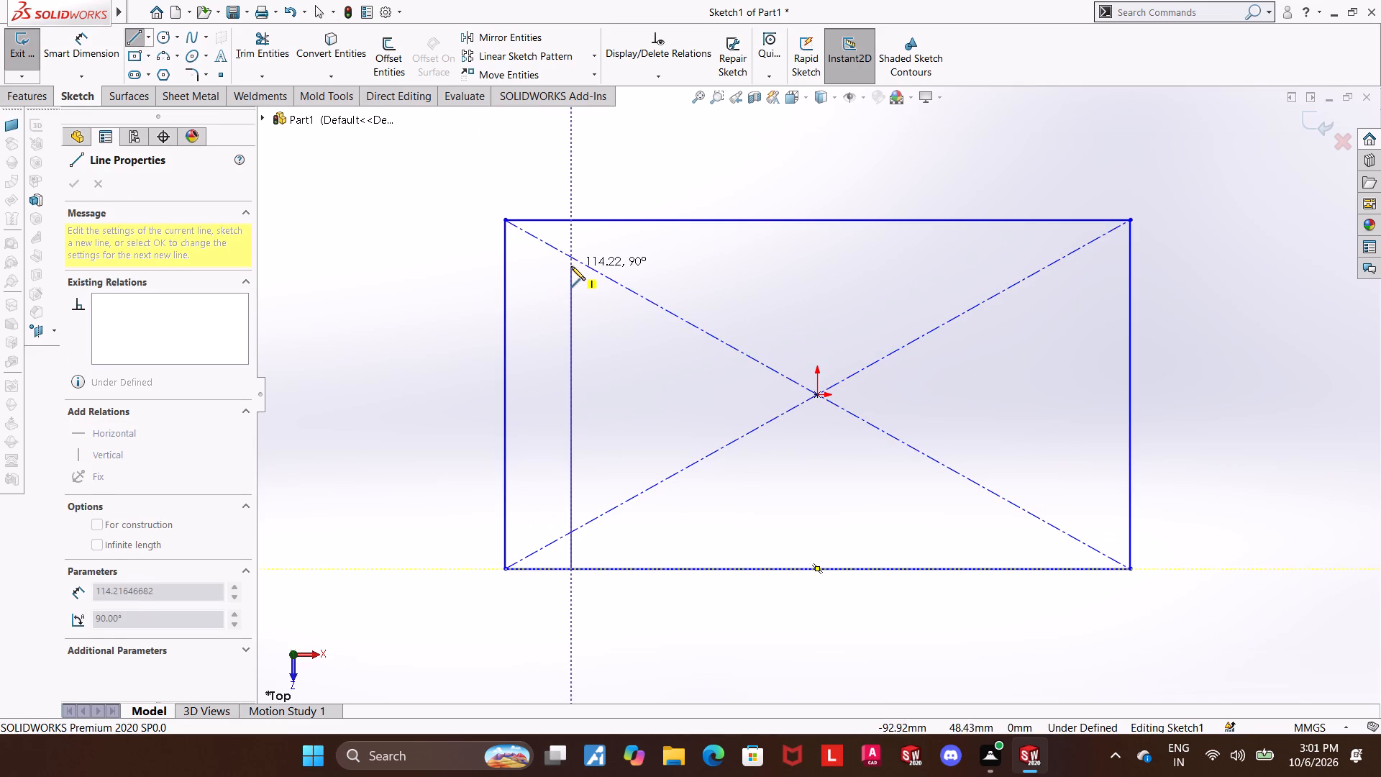
click(1075, 265)
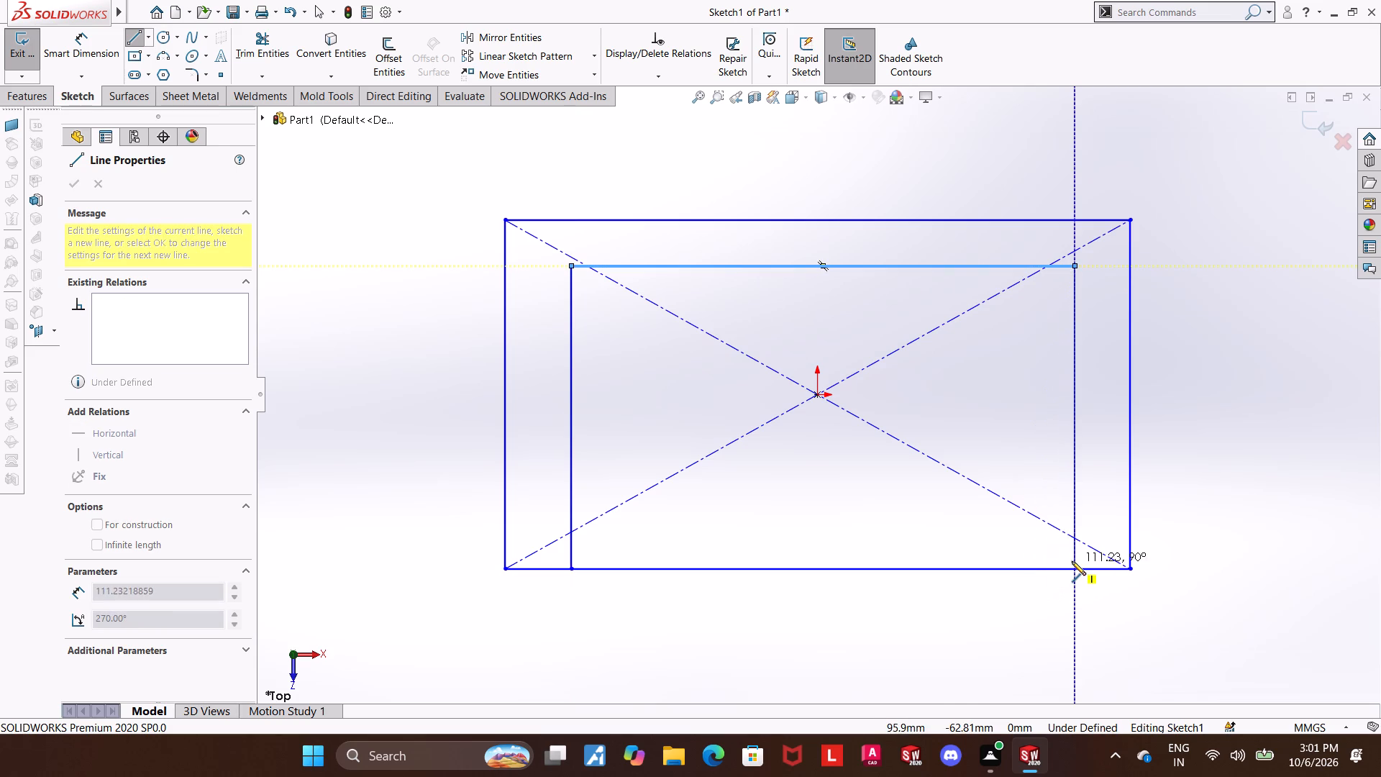
click(1073, 570)
key(Escape)
key(Escape)
key(Escape)
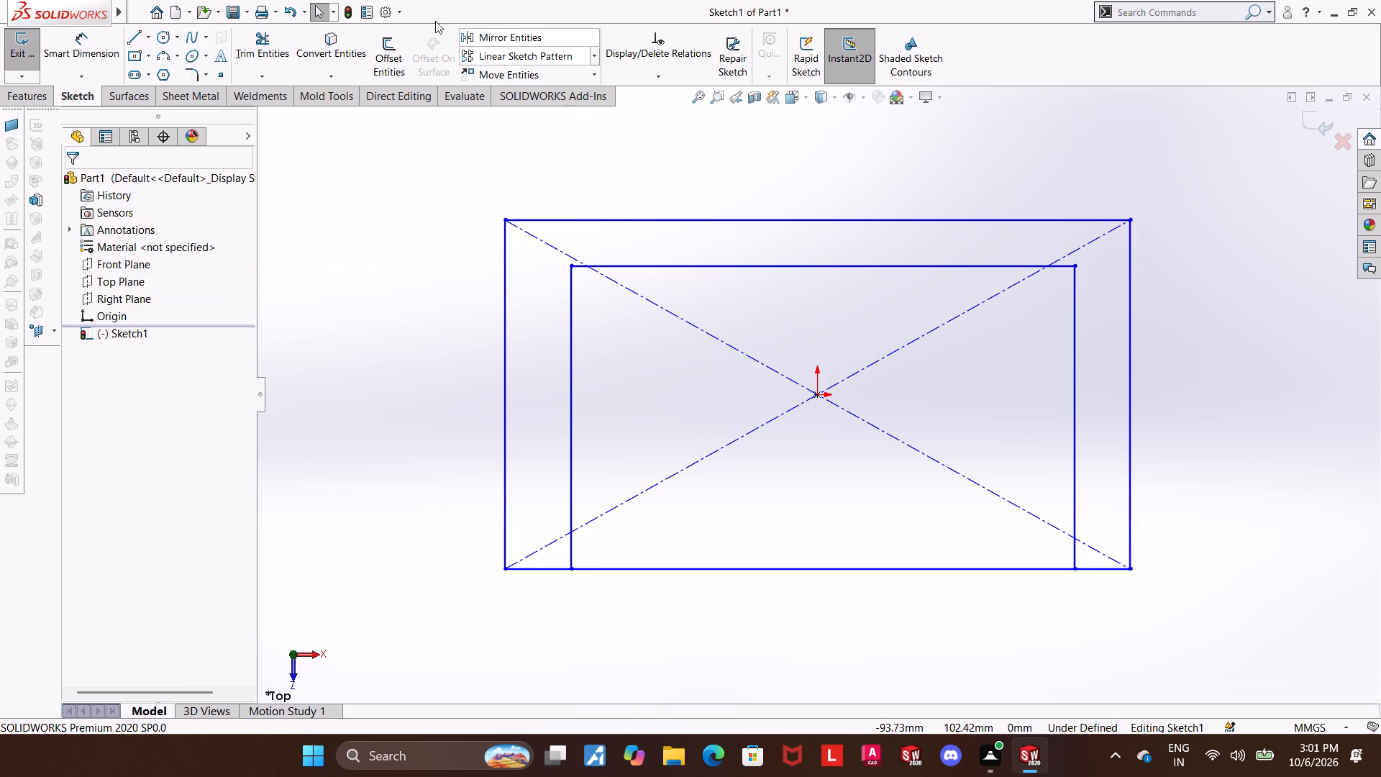
Trim the rectangle's bottom edge between the two inner vertical lines to leave a U-shaped profile.
click(280, 45)
drag(790, 489, 779, 591)
key(Escape)
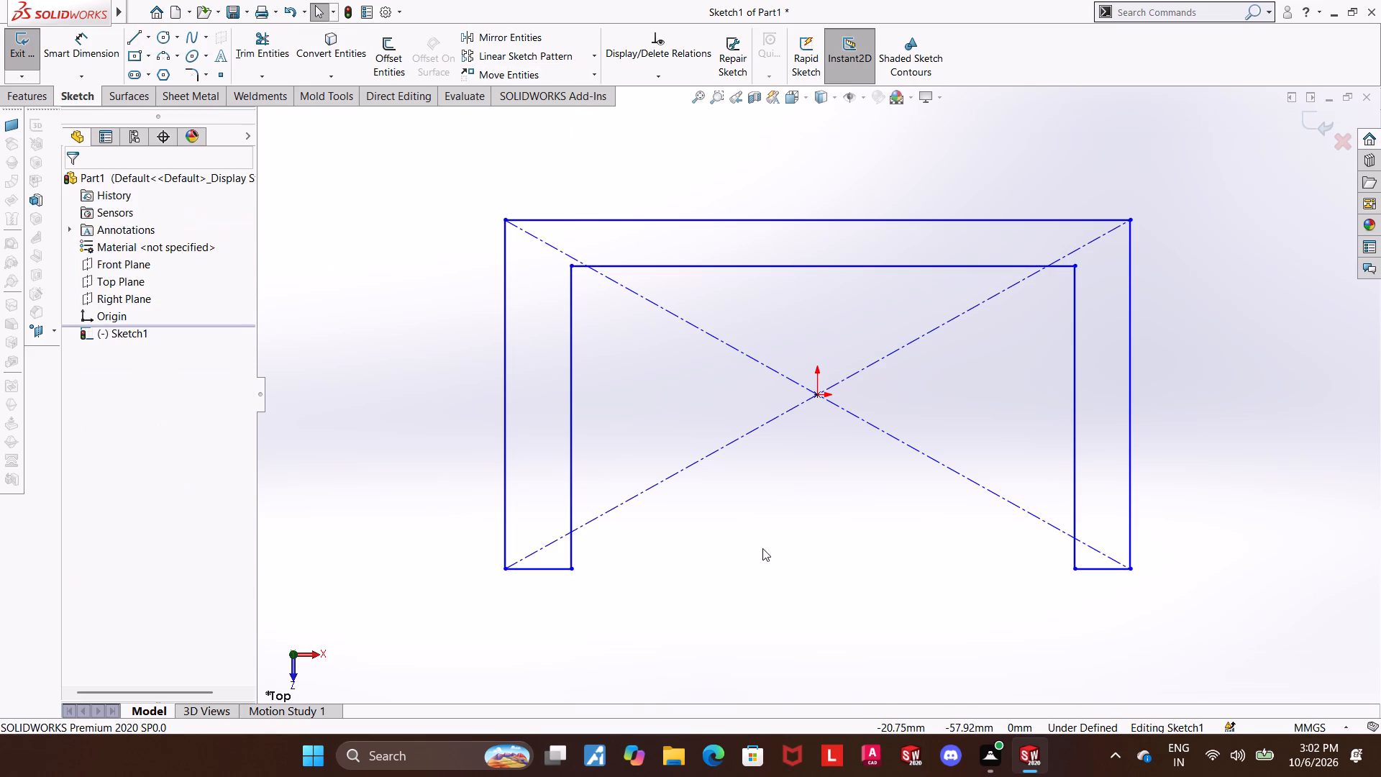
key(Escape)
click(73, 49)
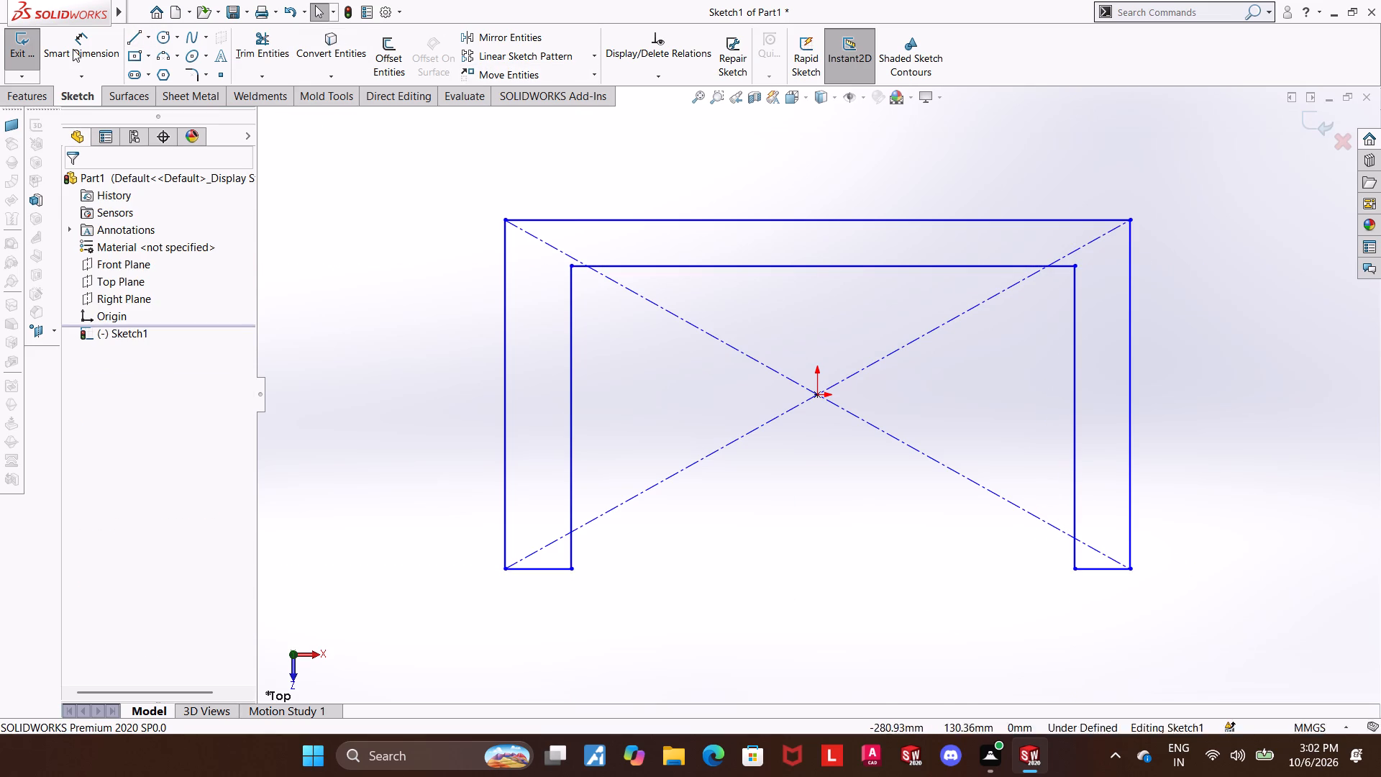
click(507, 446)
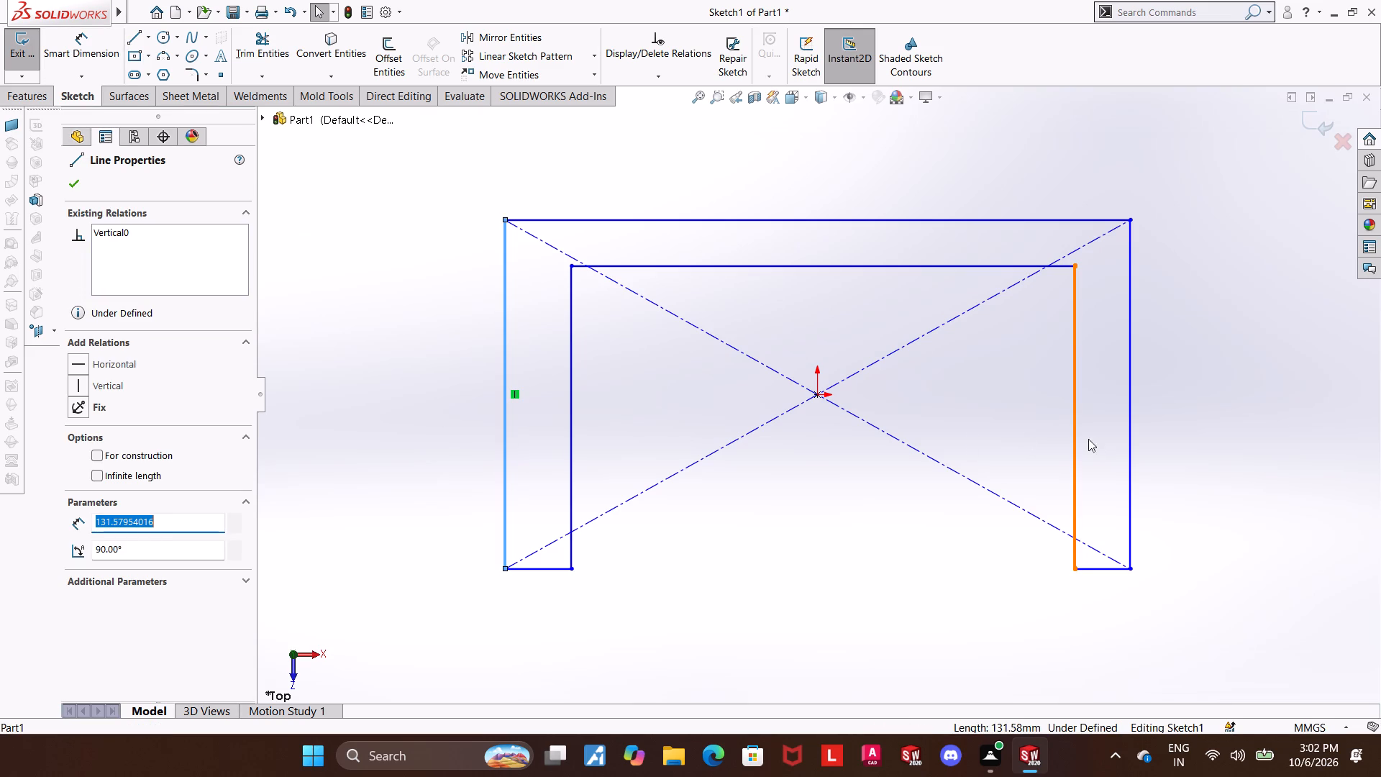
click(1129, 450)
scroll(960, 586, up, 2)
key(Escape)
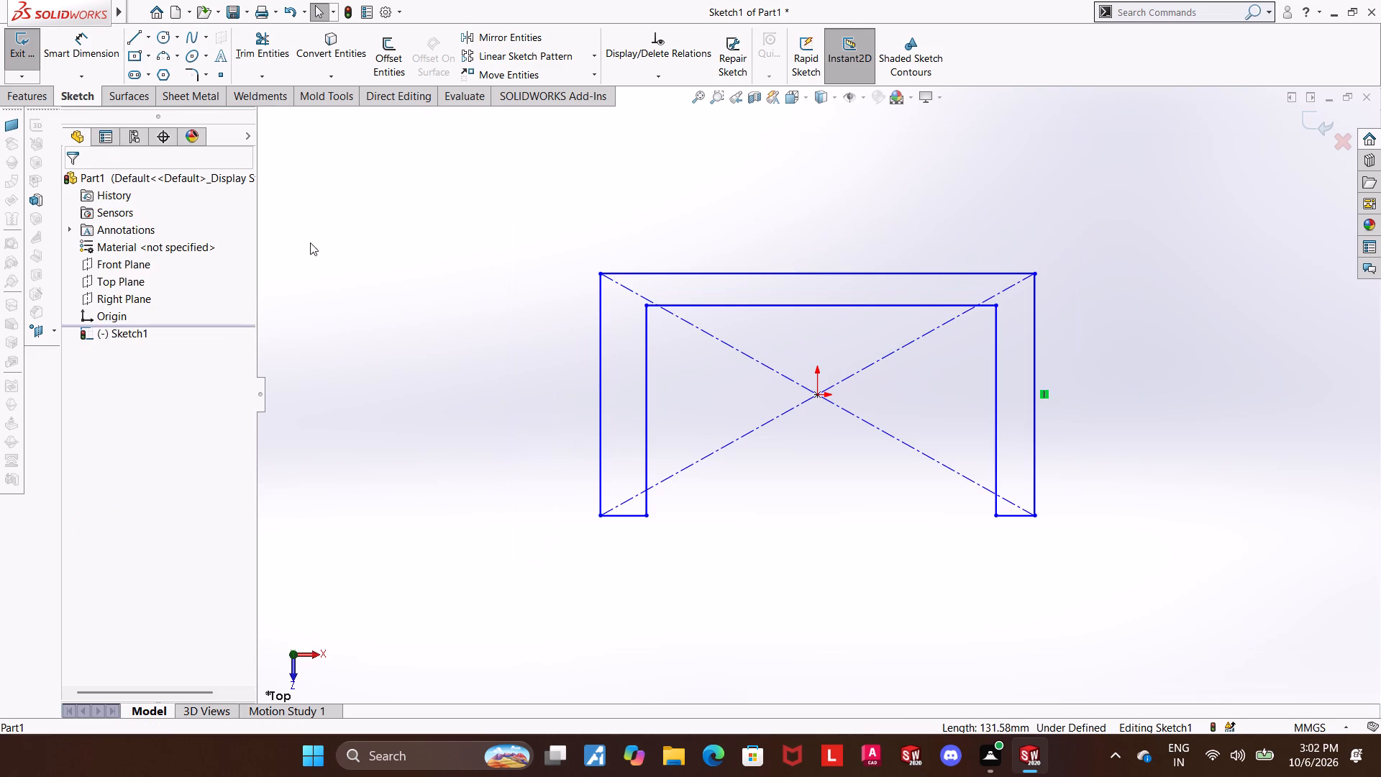
Dimension the overall width between the two outer vertical lines as 90 mm.
click(95, 58)
click(601, 383)
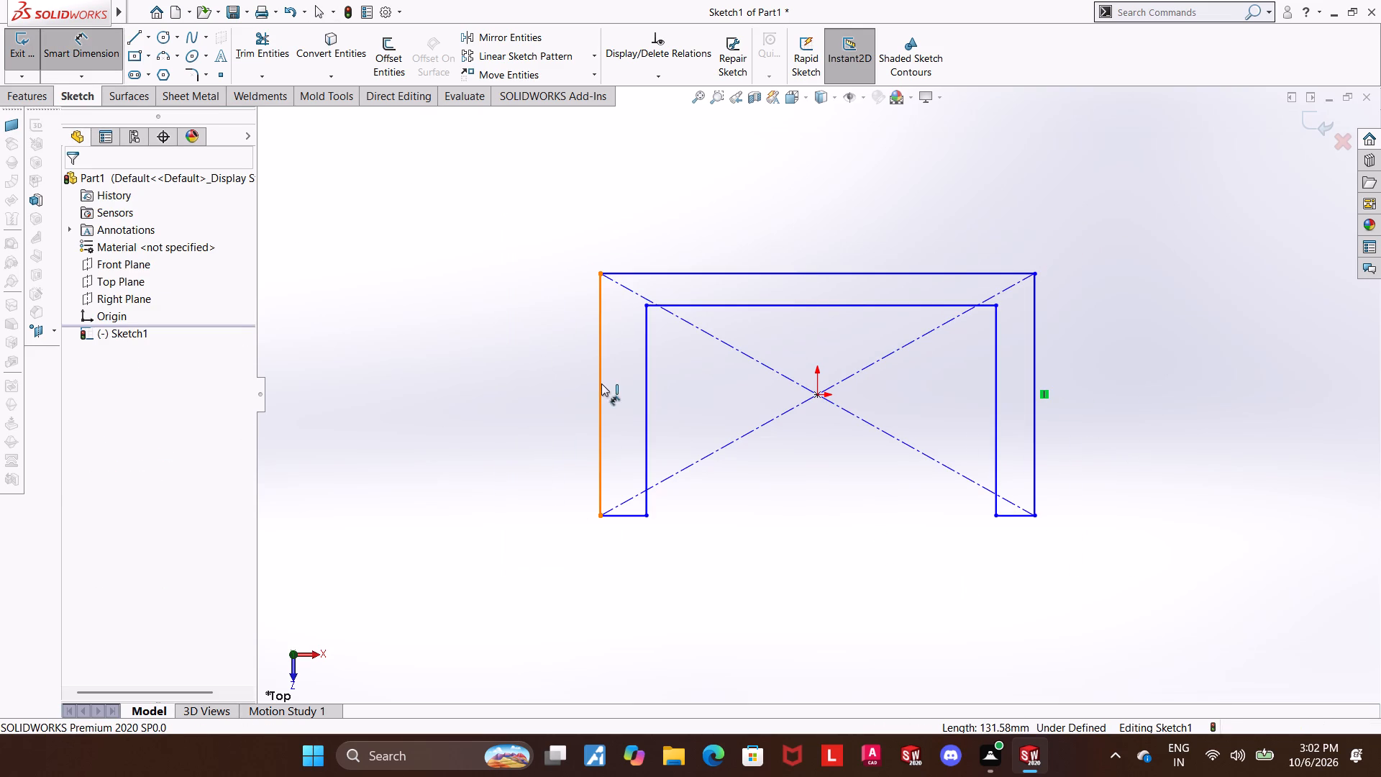
click(1034, 436)
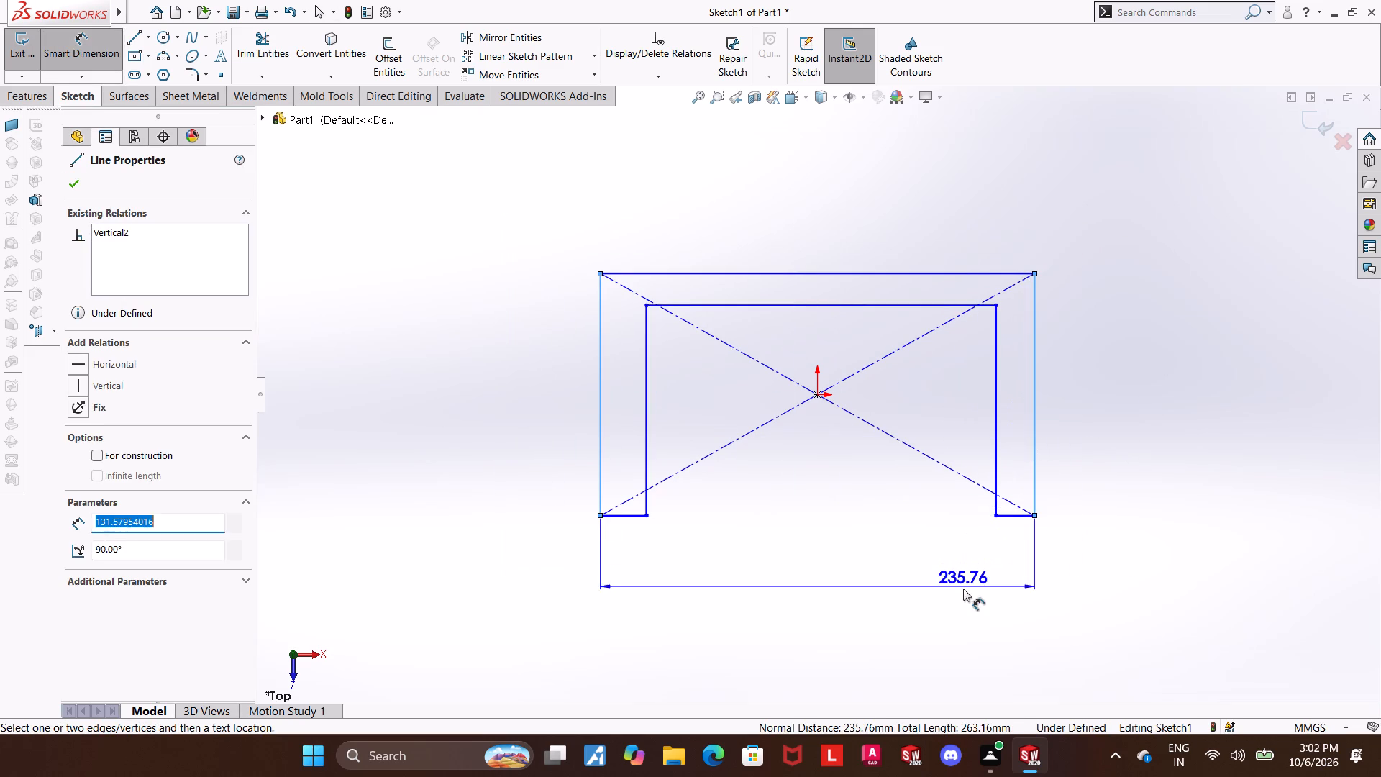
click(963, 589)
text(90)
key(Return)
key(Escape)
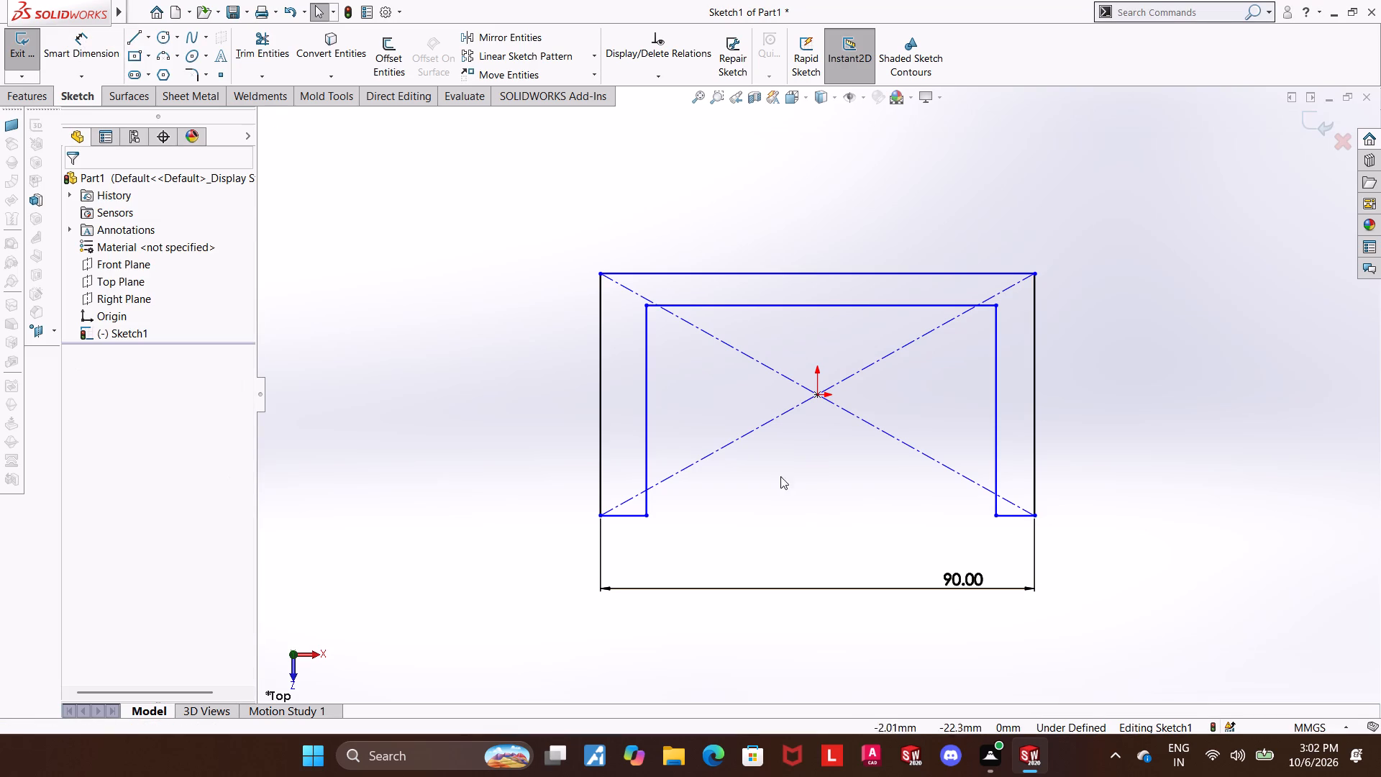
Dimension the distance between the two inner vertical lines as 70 mm.
click(88, 54)
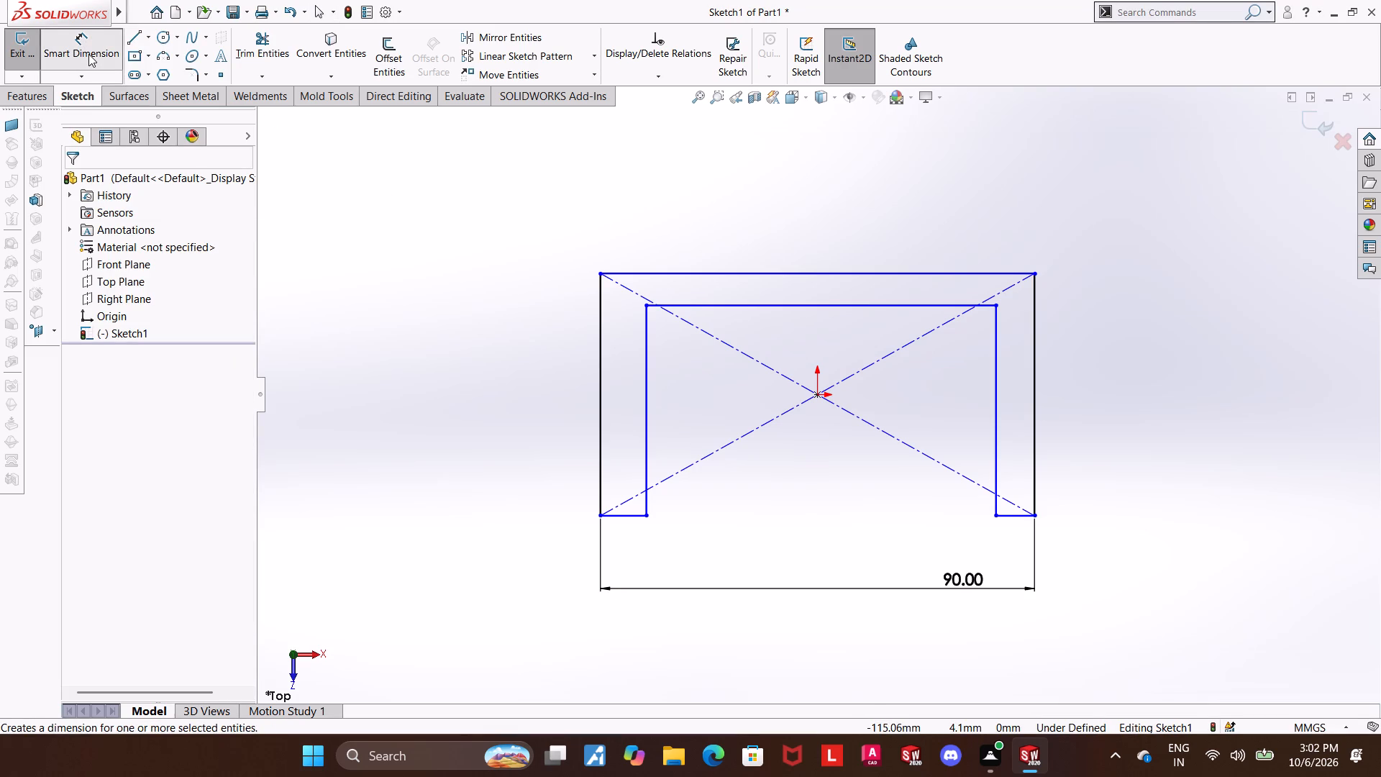
click(650, 504)
click(998, 474)
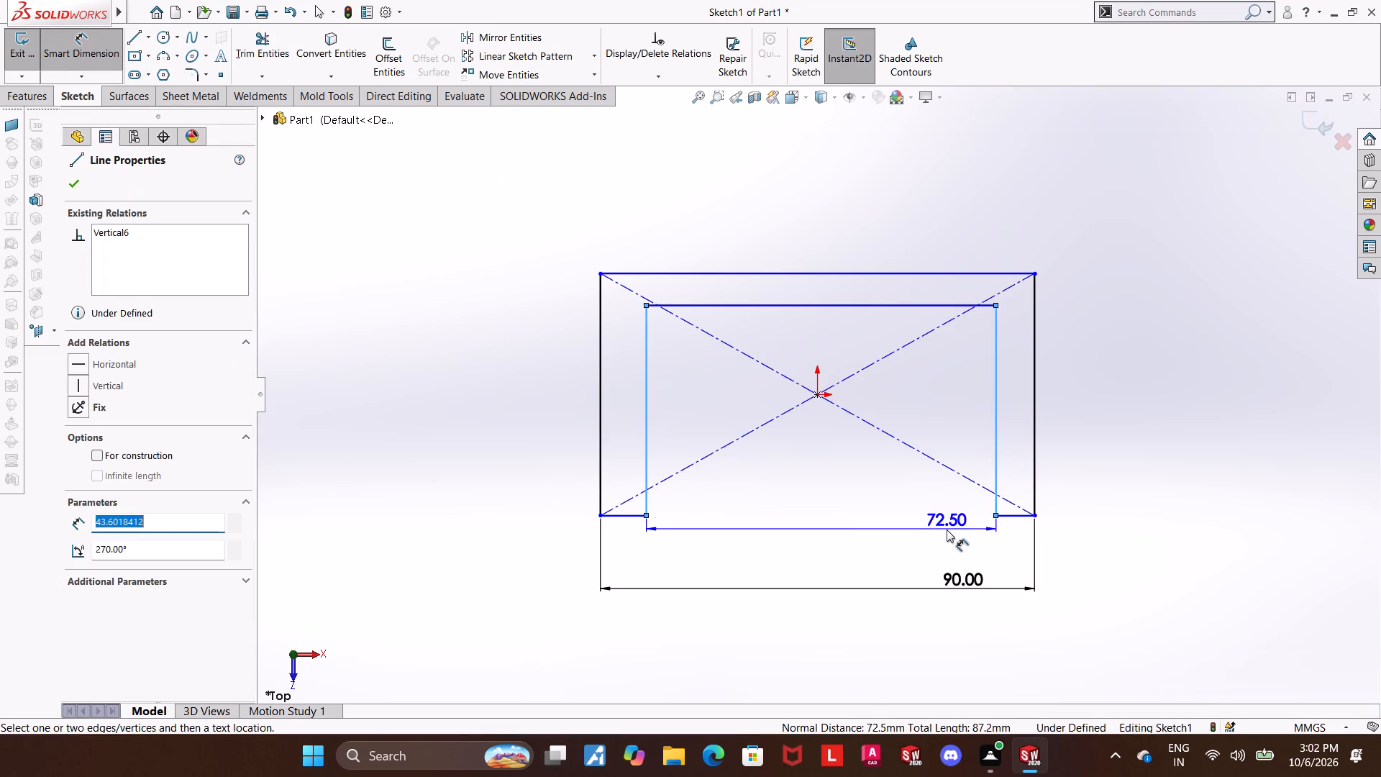
click(944, 531)
text(70)
key(Return)
key(Escape)
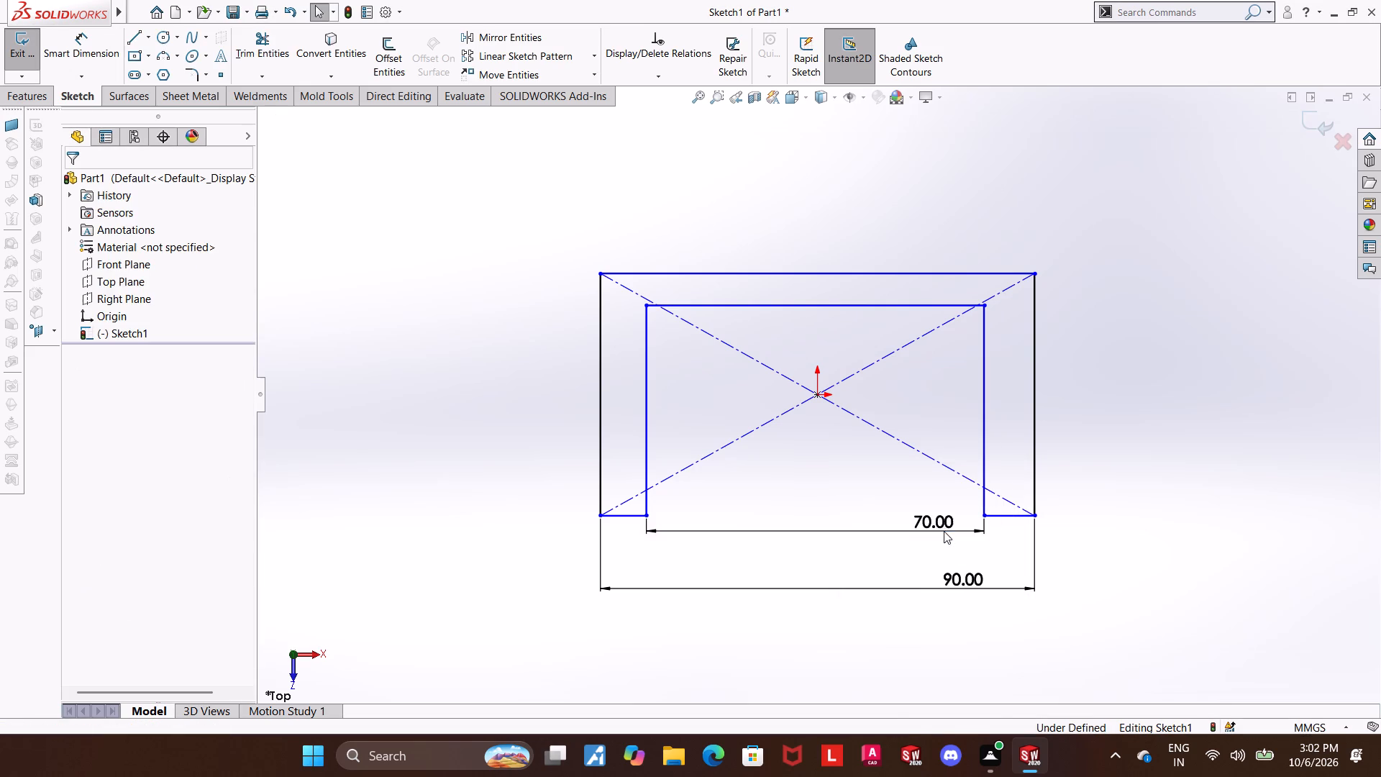
key(Escape)
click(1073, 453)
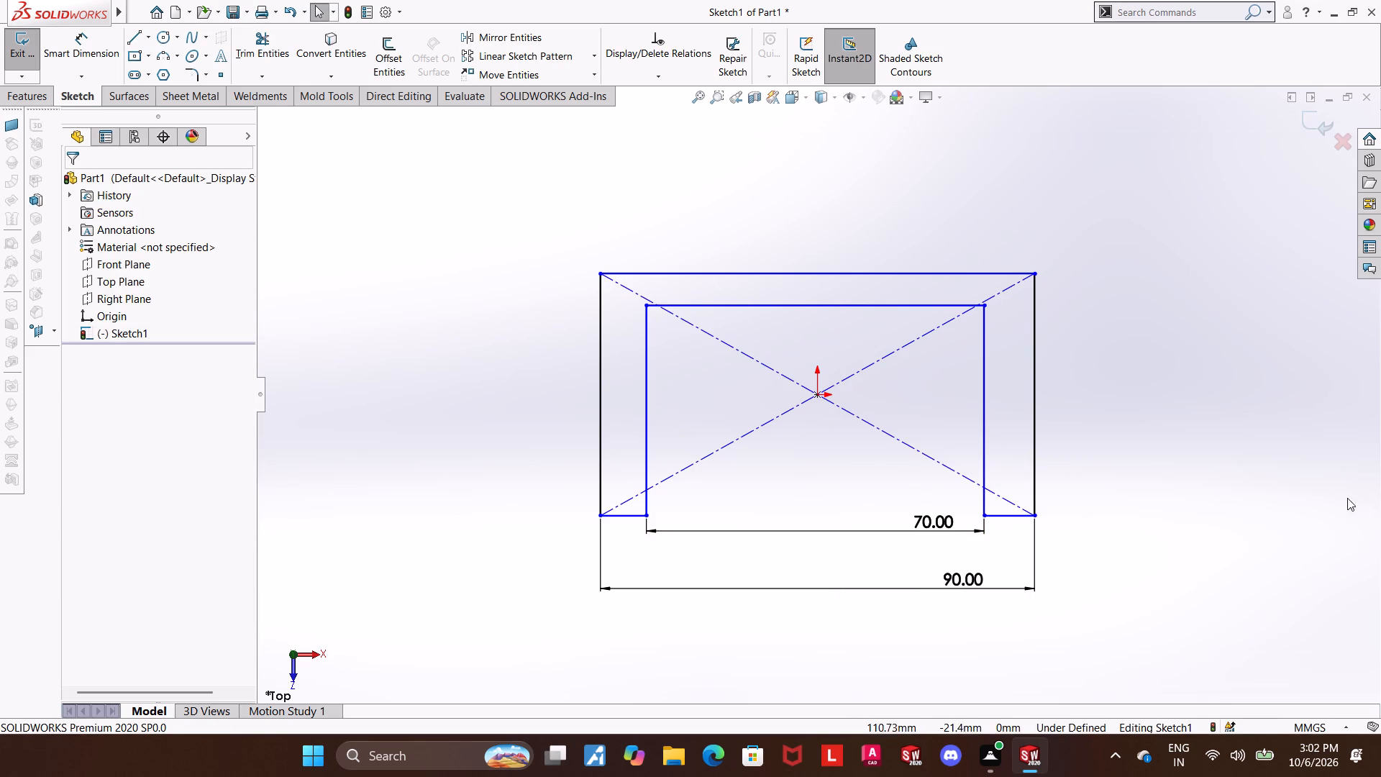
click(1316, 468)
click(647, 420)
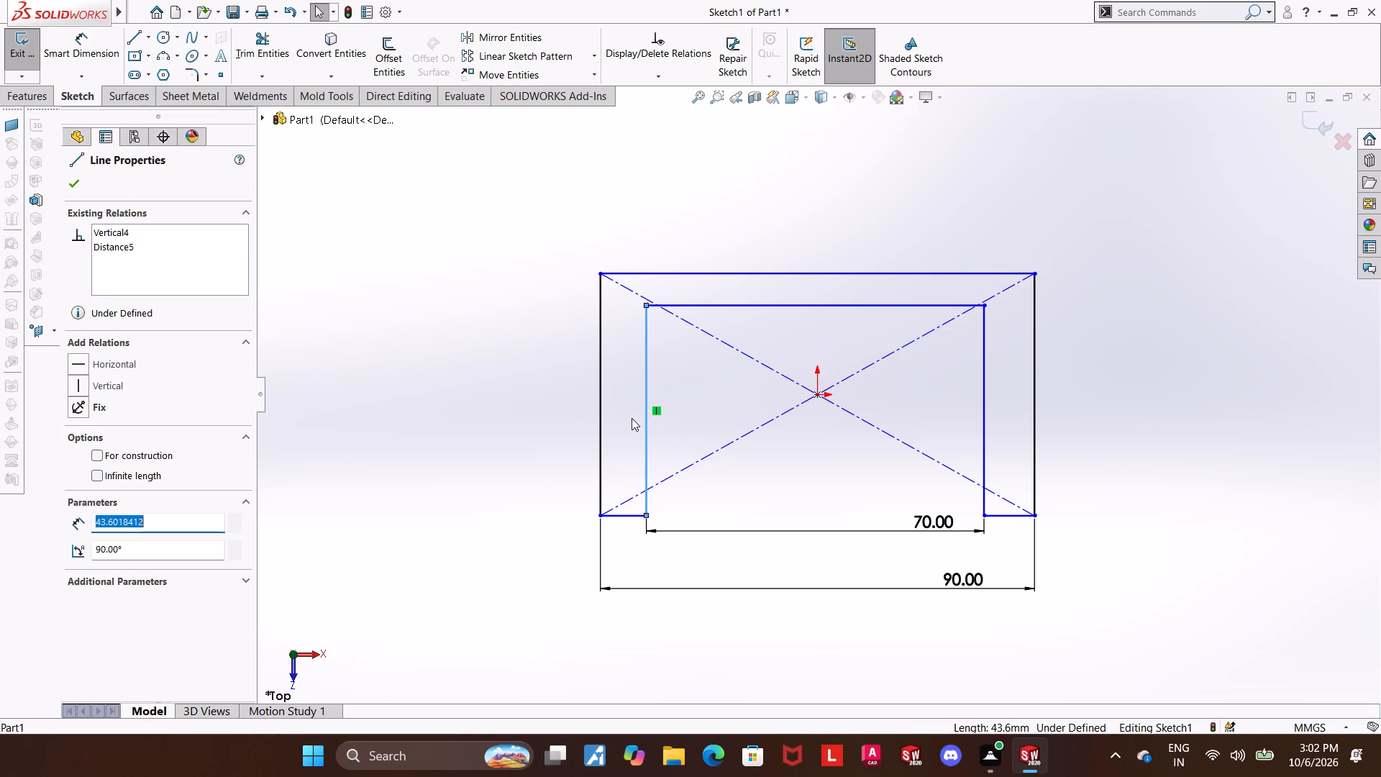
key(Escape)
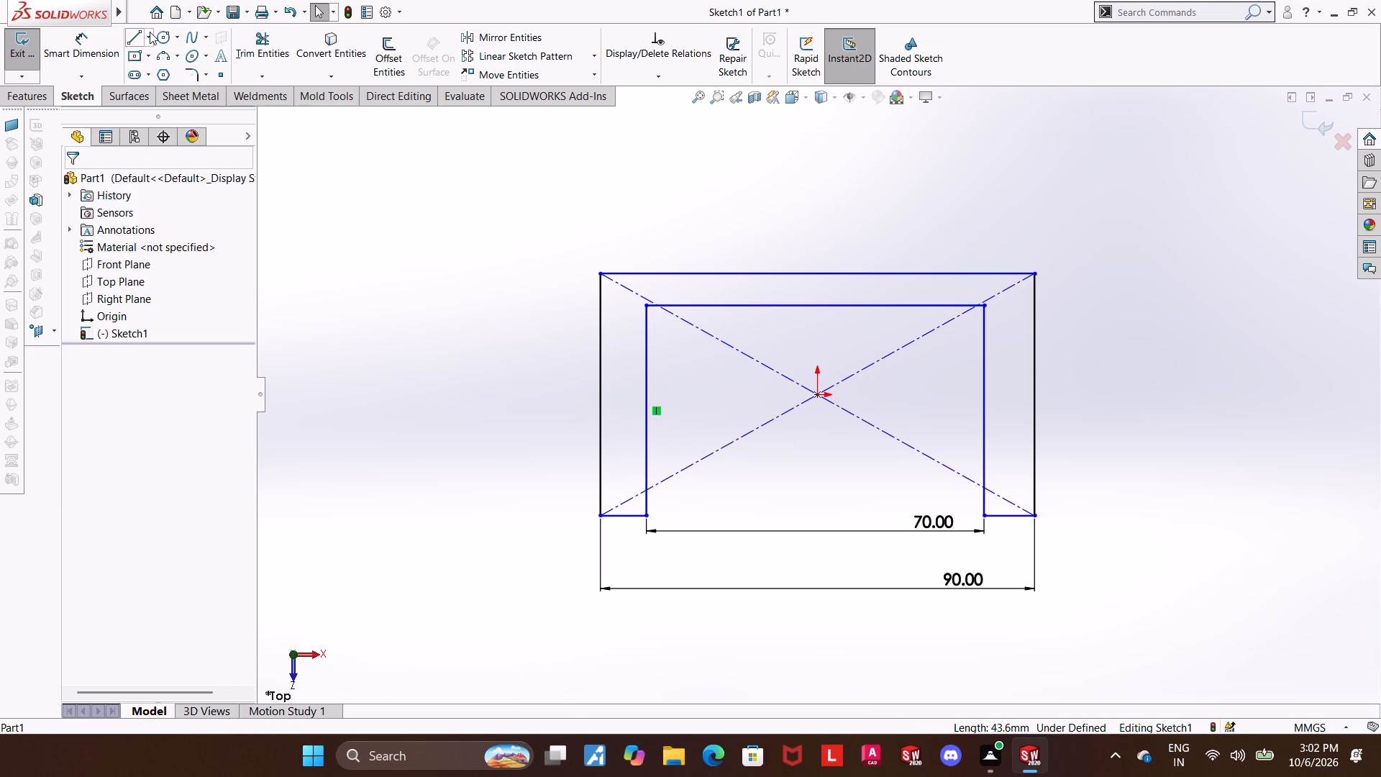
Draw a vertical centerline about 15 mm long downward from the origin.
click(150, 32)
click(152, 67)
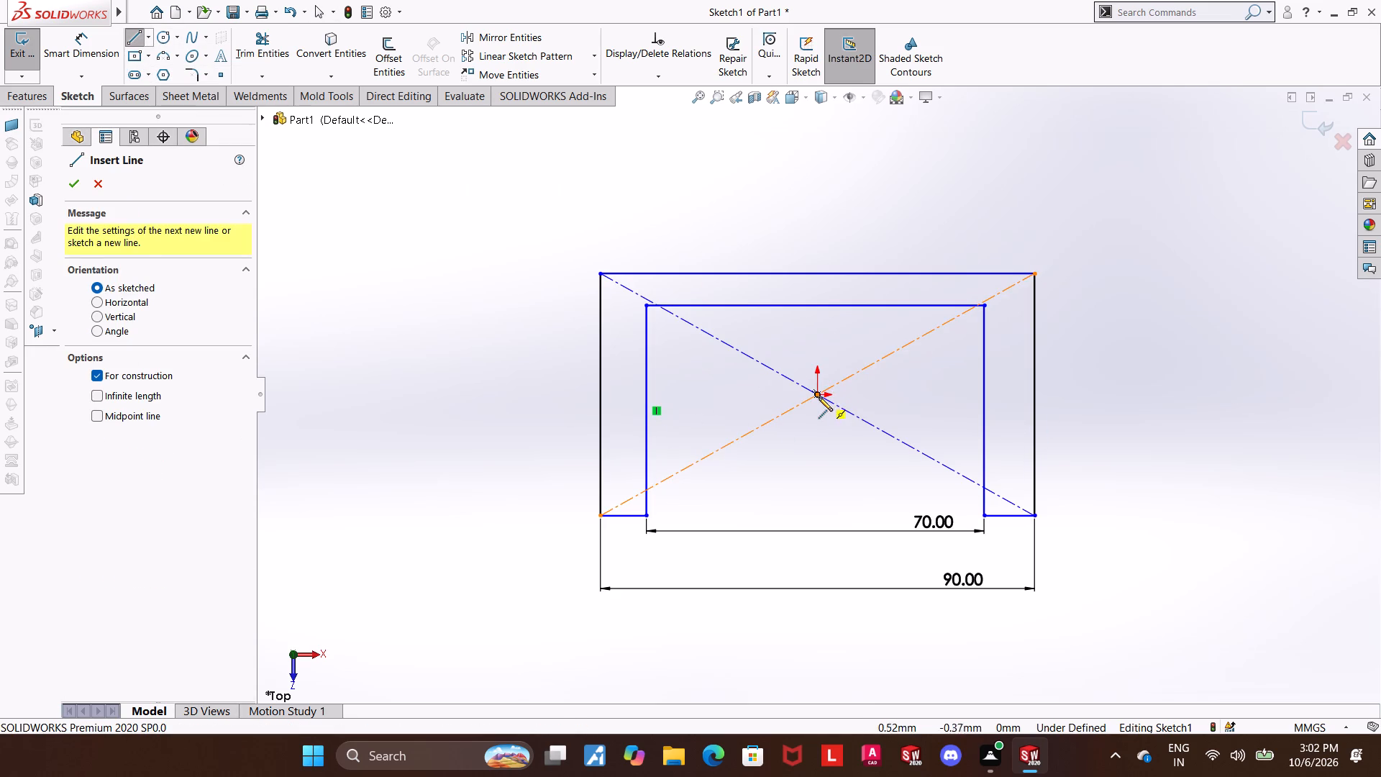
click(819, 397)
click(818, 465)
key(Escape)
key(Escape)
key(Escape)
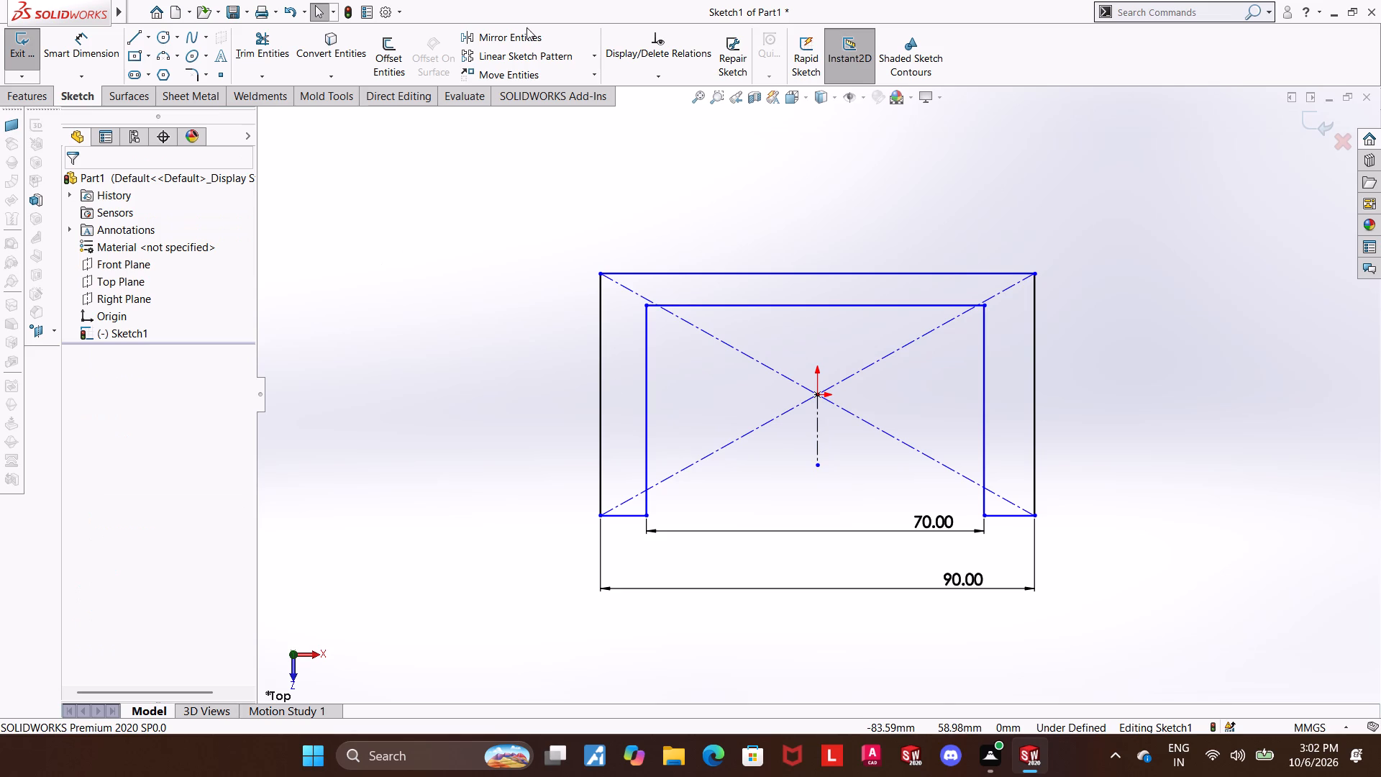
Make the two inner vertical lines symmetric about the centerline.
click(650, 412)
ctrl+click(817, 425)
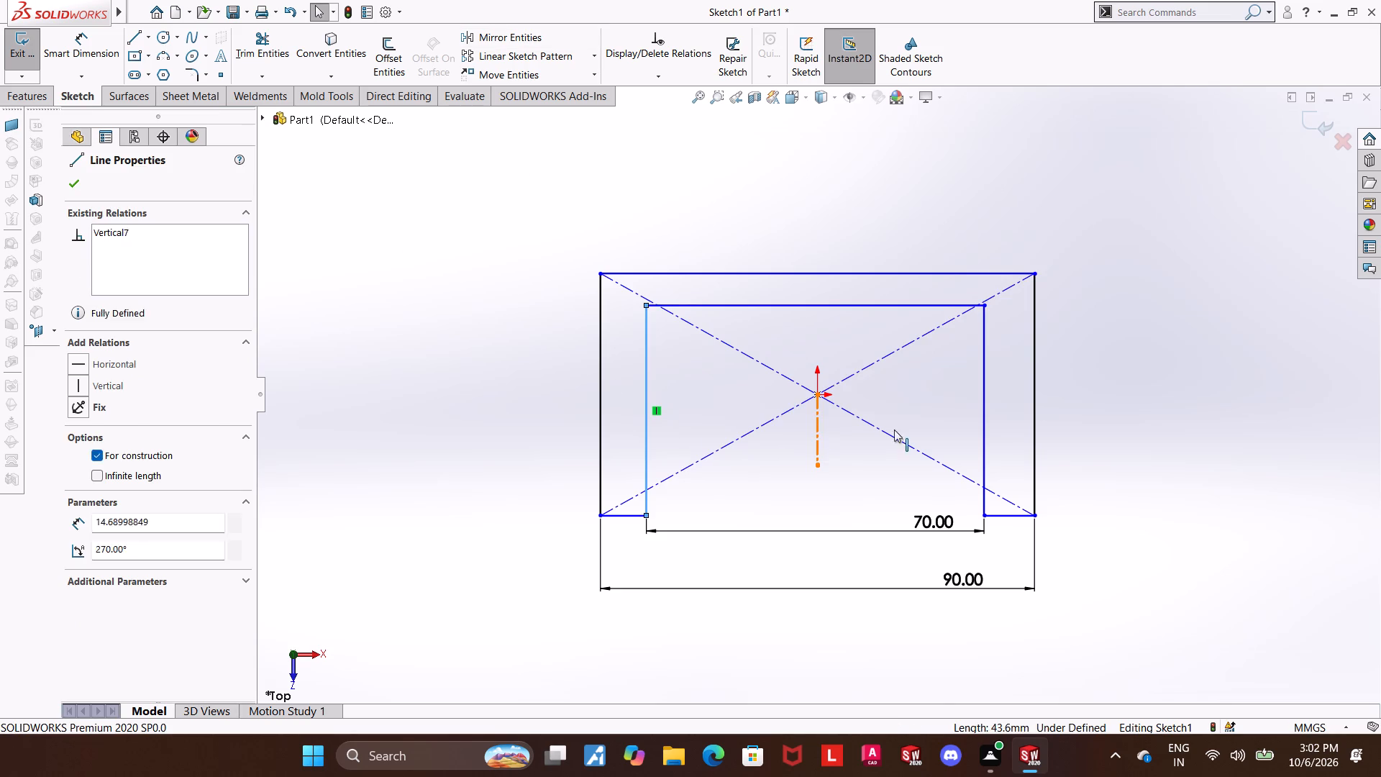
ctrl+click(986, 415)
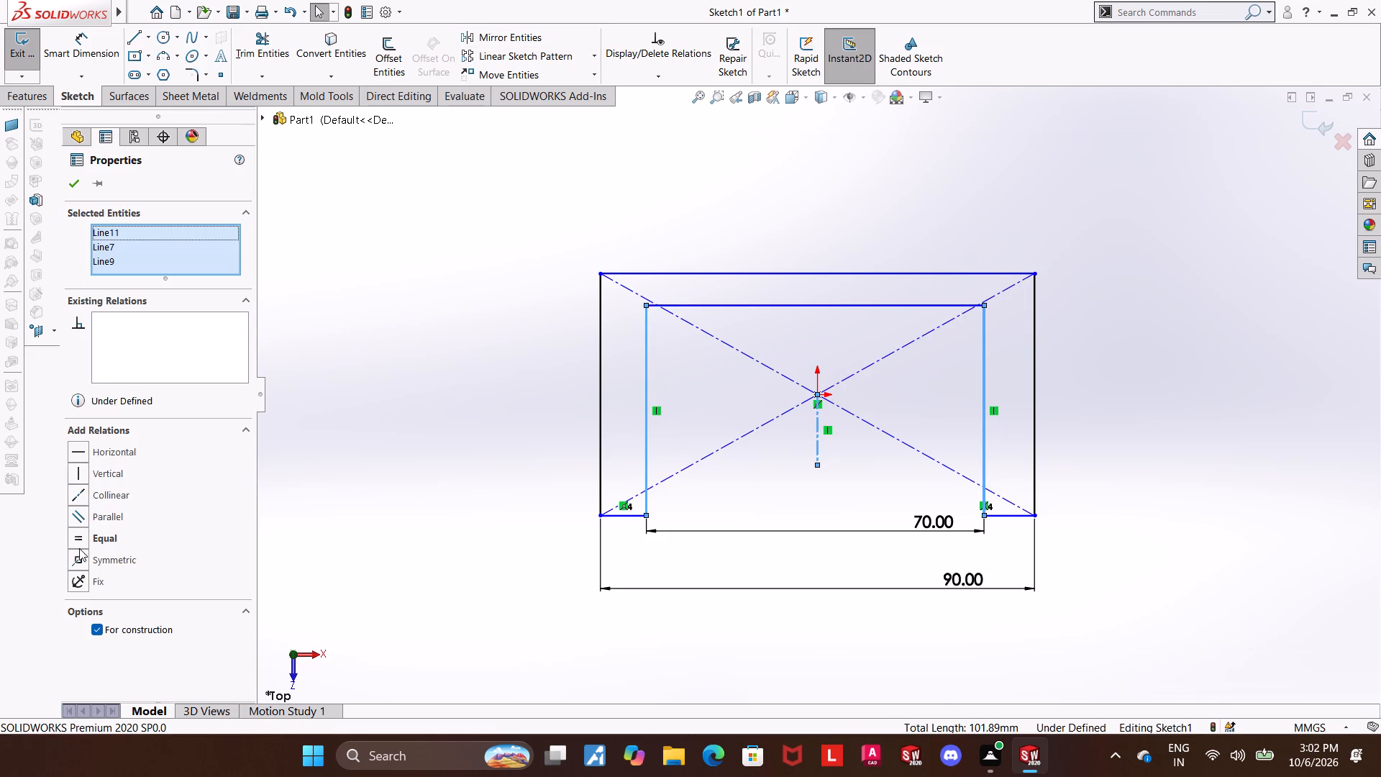
click(82, 554)
click(347, 448)
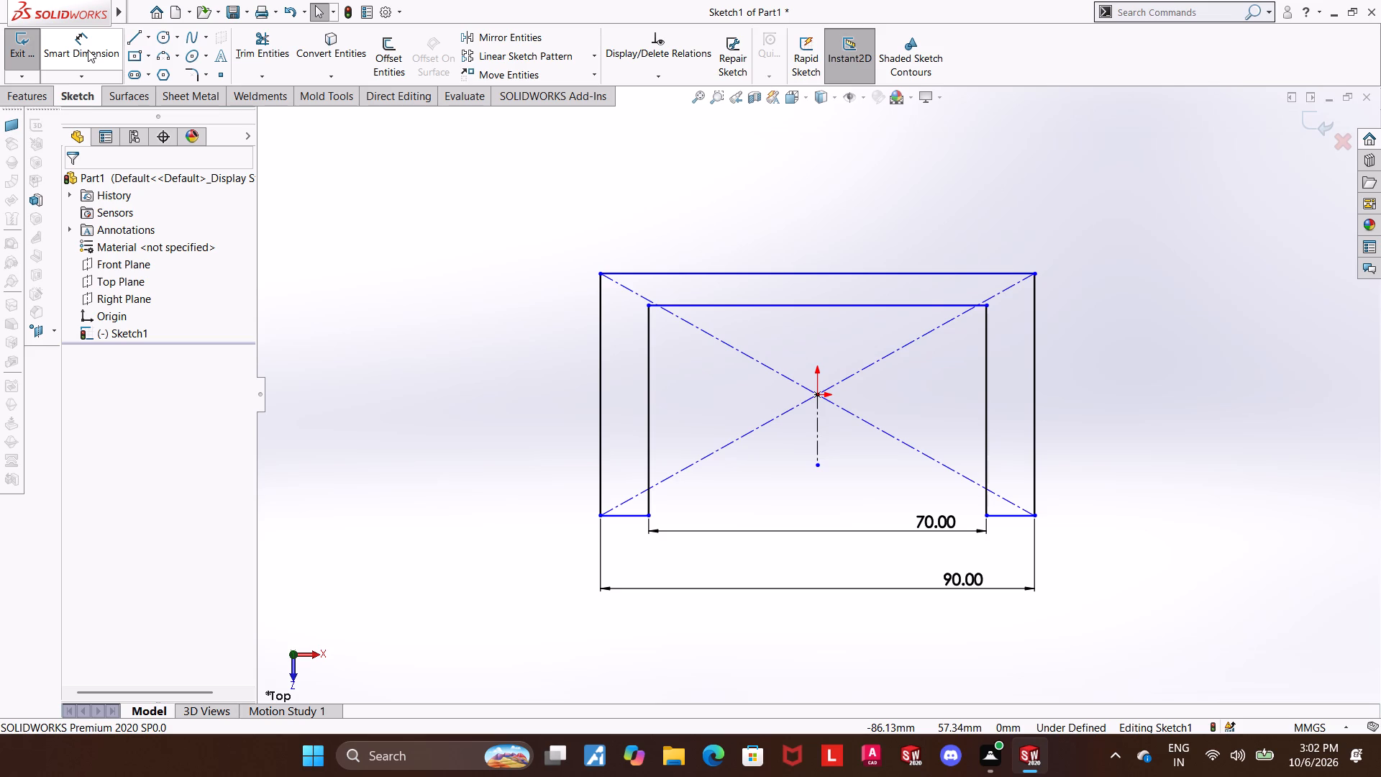
Dimension the height of the left outer vertical line as 45 mm.
click(88, 50)
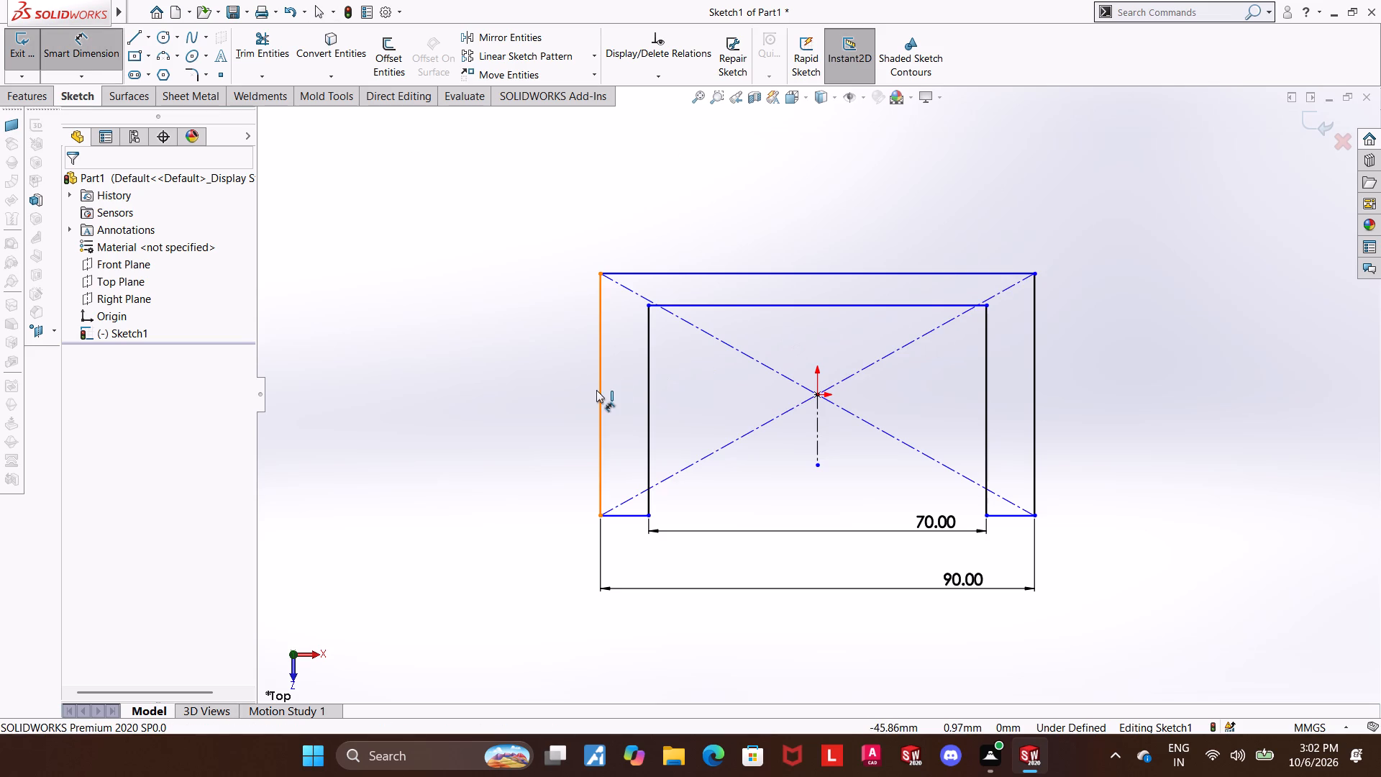
click(599, 389)
click(526, 379)
text(45)
key(Return)
key(Escape)
key(Escape)
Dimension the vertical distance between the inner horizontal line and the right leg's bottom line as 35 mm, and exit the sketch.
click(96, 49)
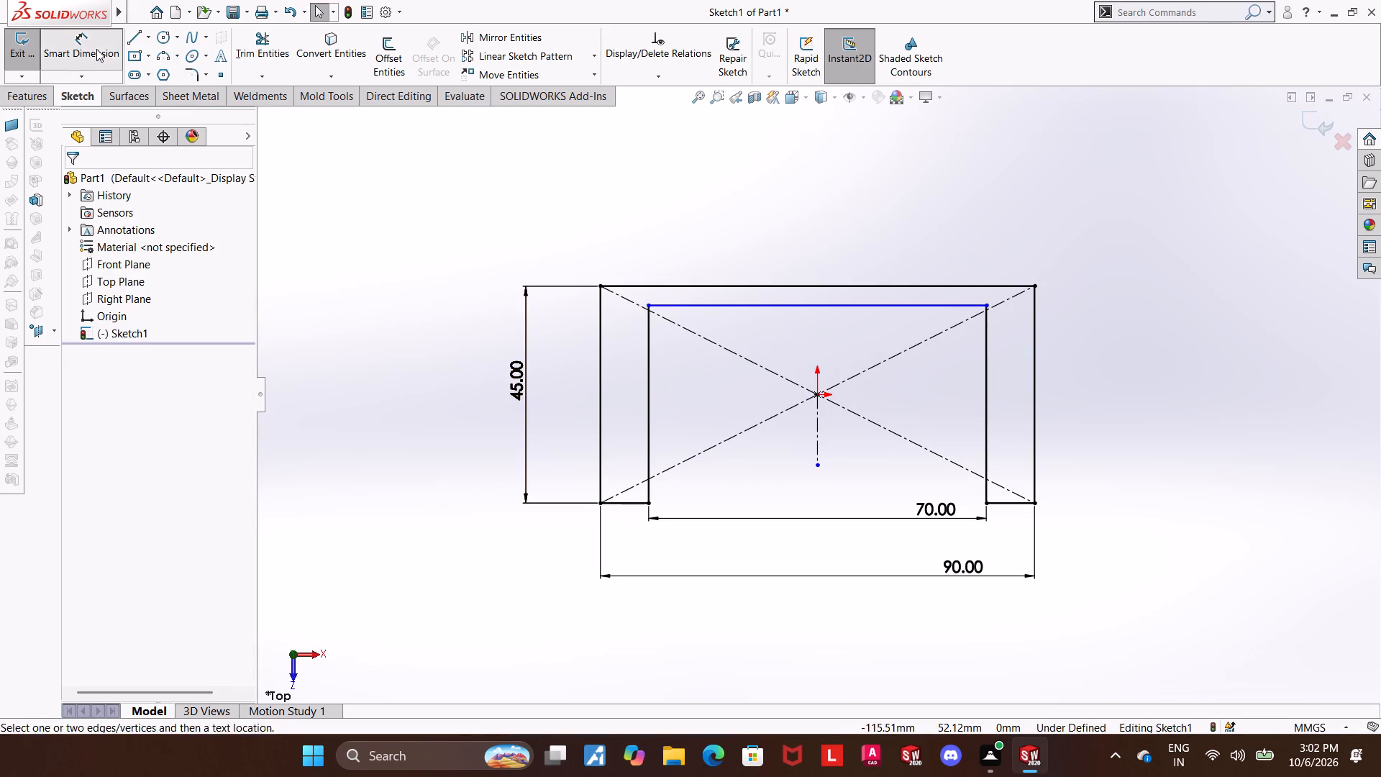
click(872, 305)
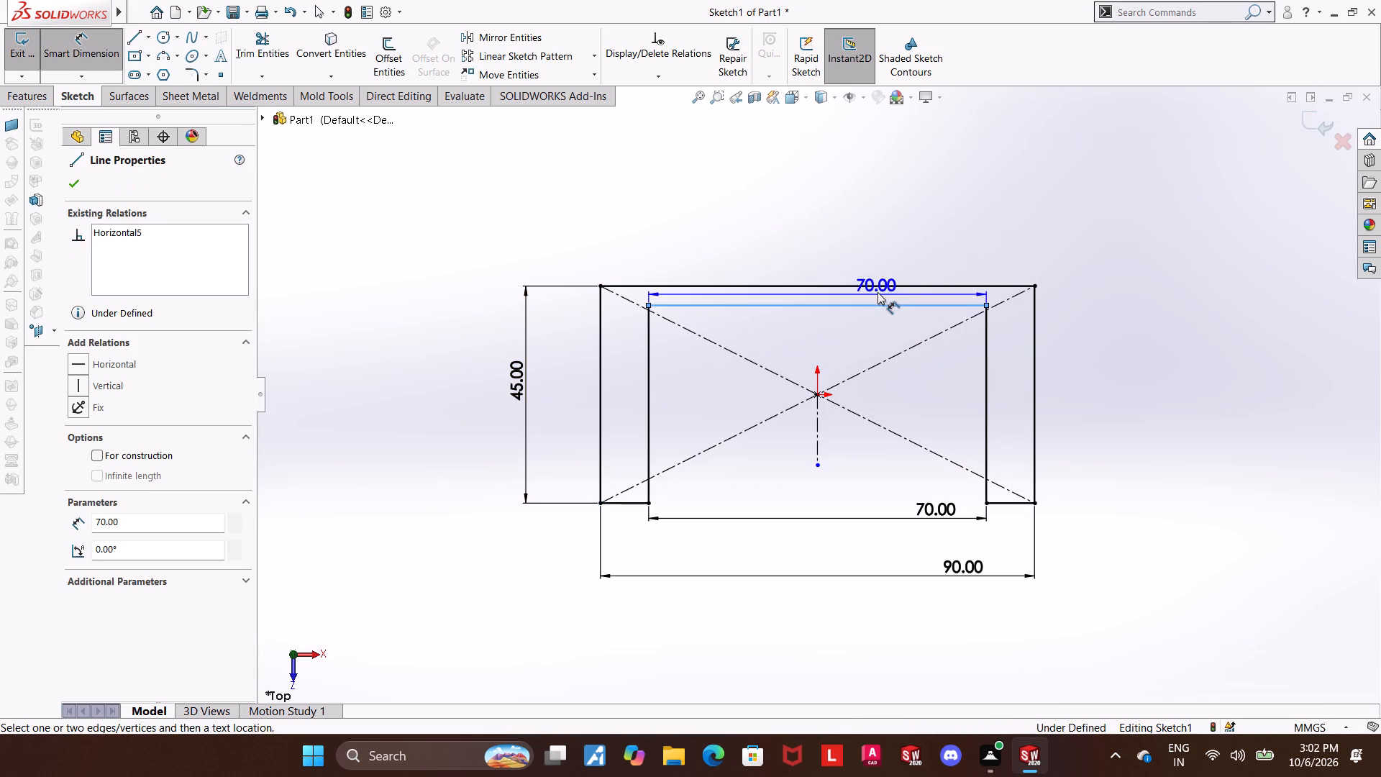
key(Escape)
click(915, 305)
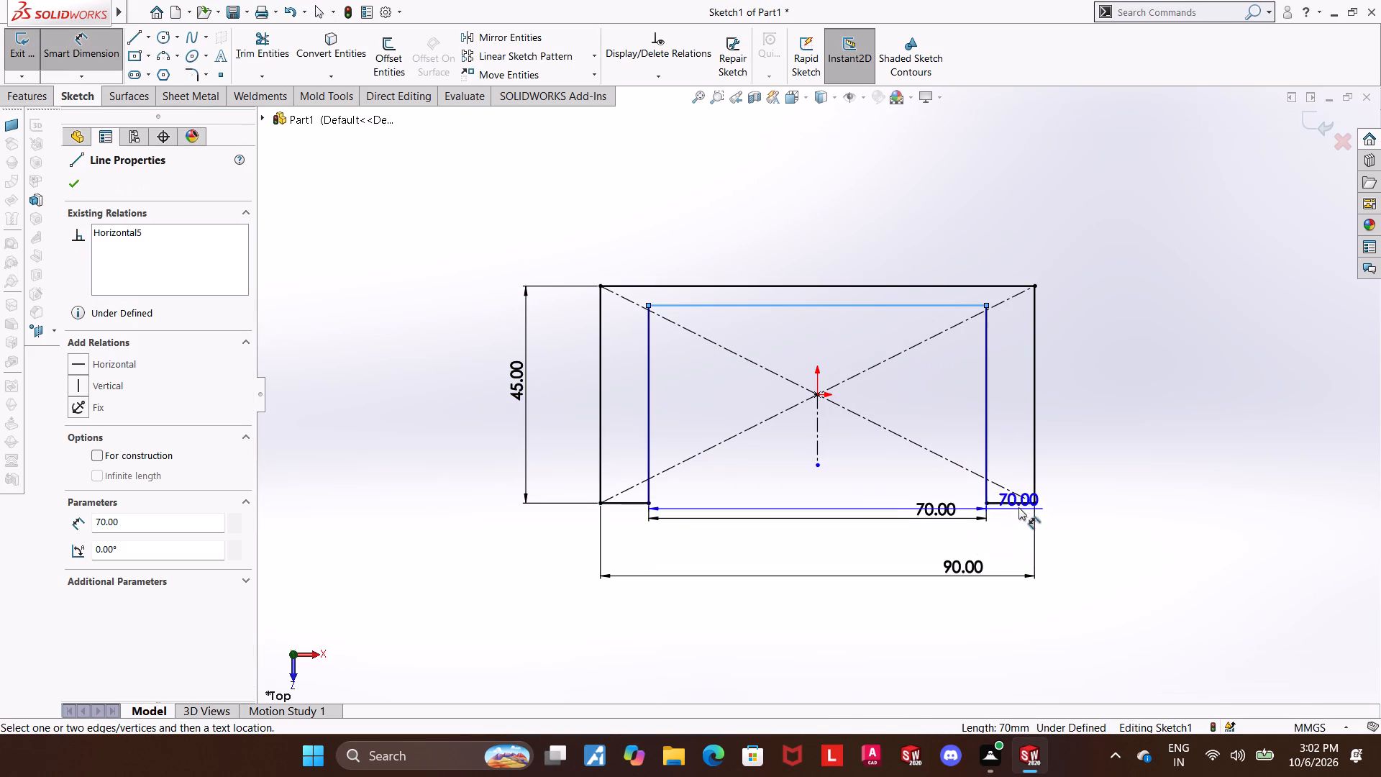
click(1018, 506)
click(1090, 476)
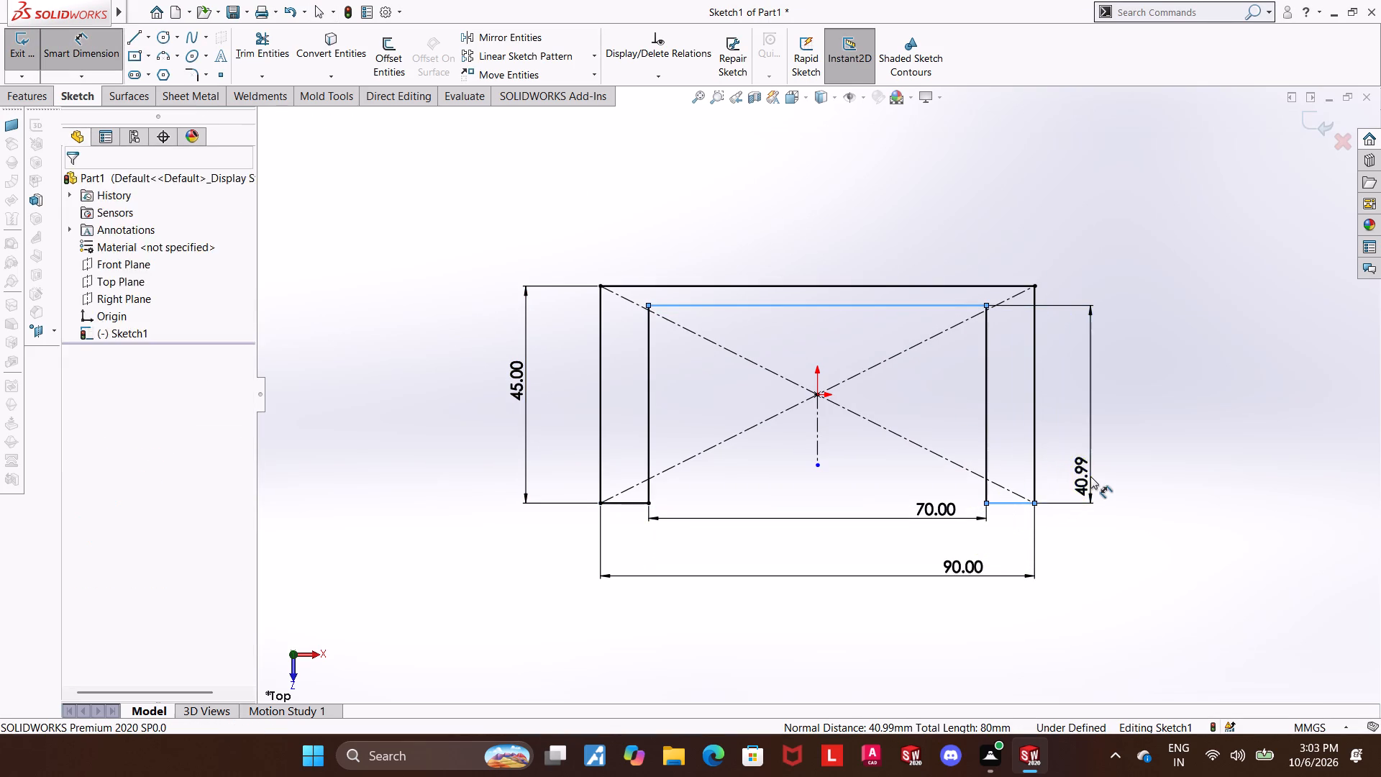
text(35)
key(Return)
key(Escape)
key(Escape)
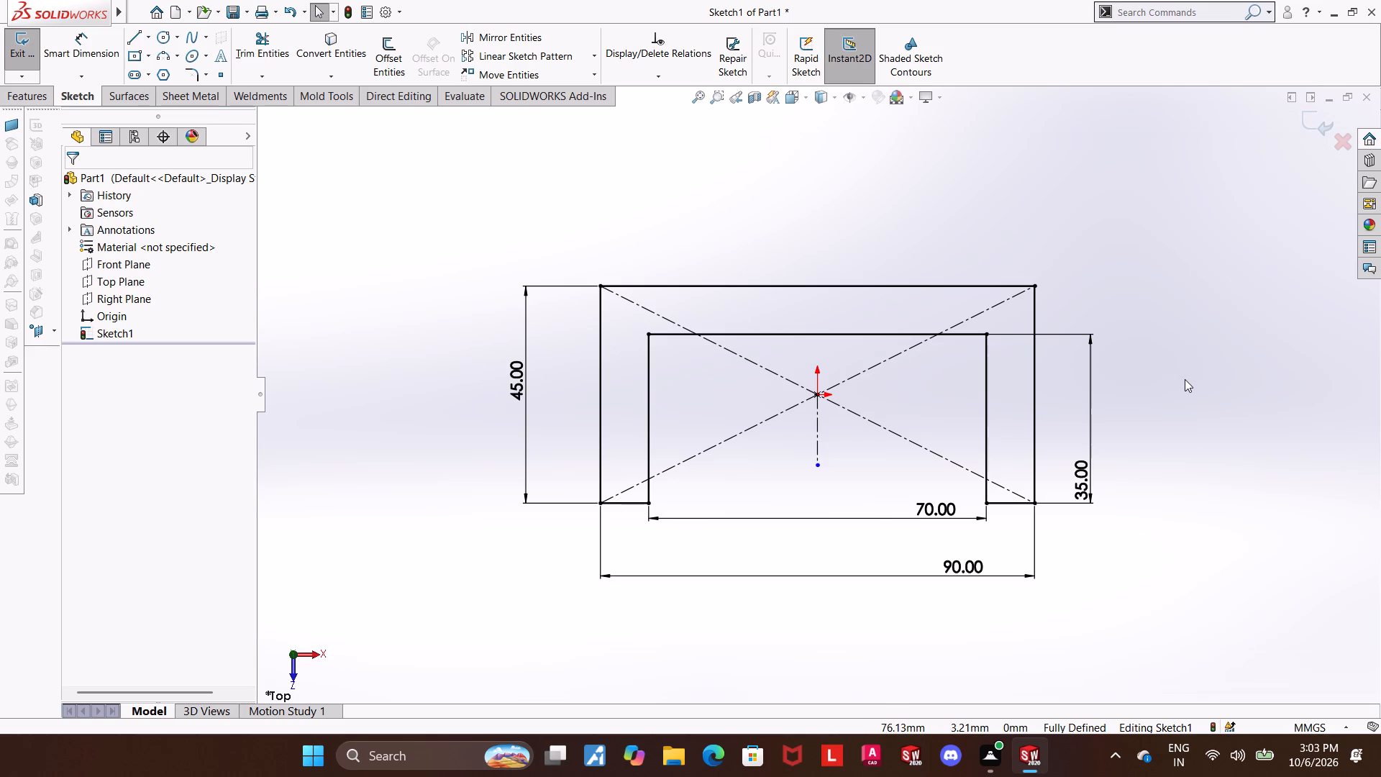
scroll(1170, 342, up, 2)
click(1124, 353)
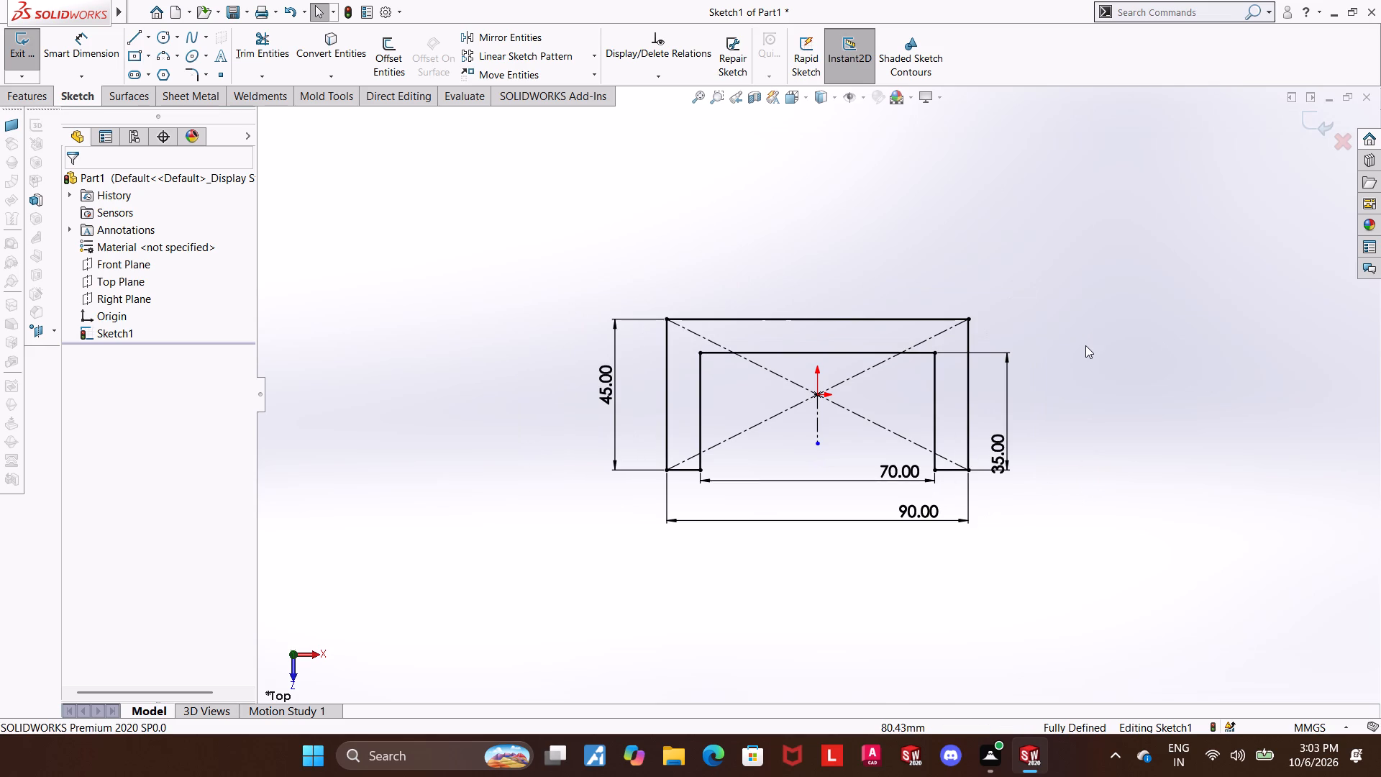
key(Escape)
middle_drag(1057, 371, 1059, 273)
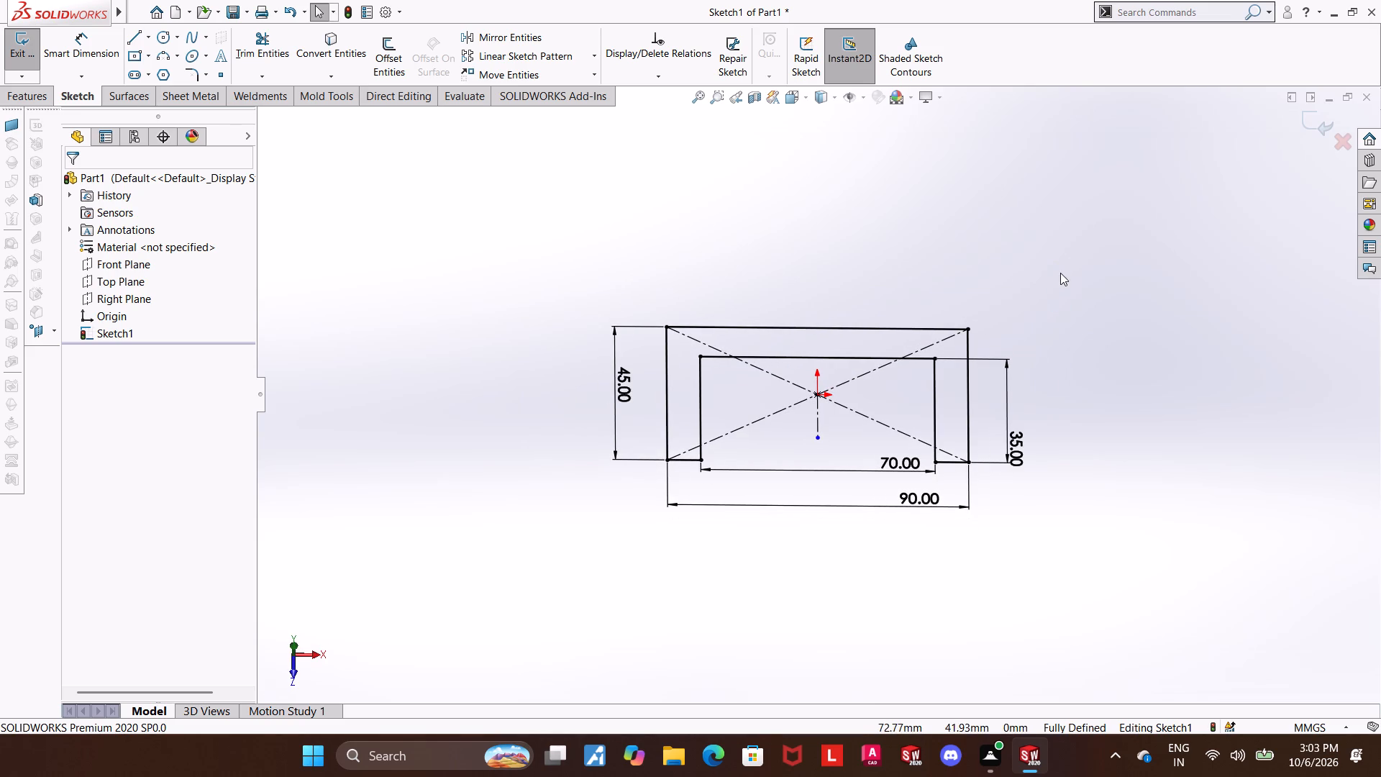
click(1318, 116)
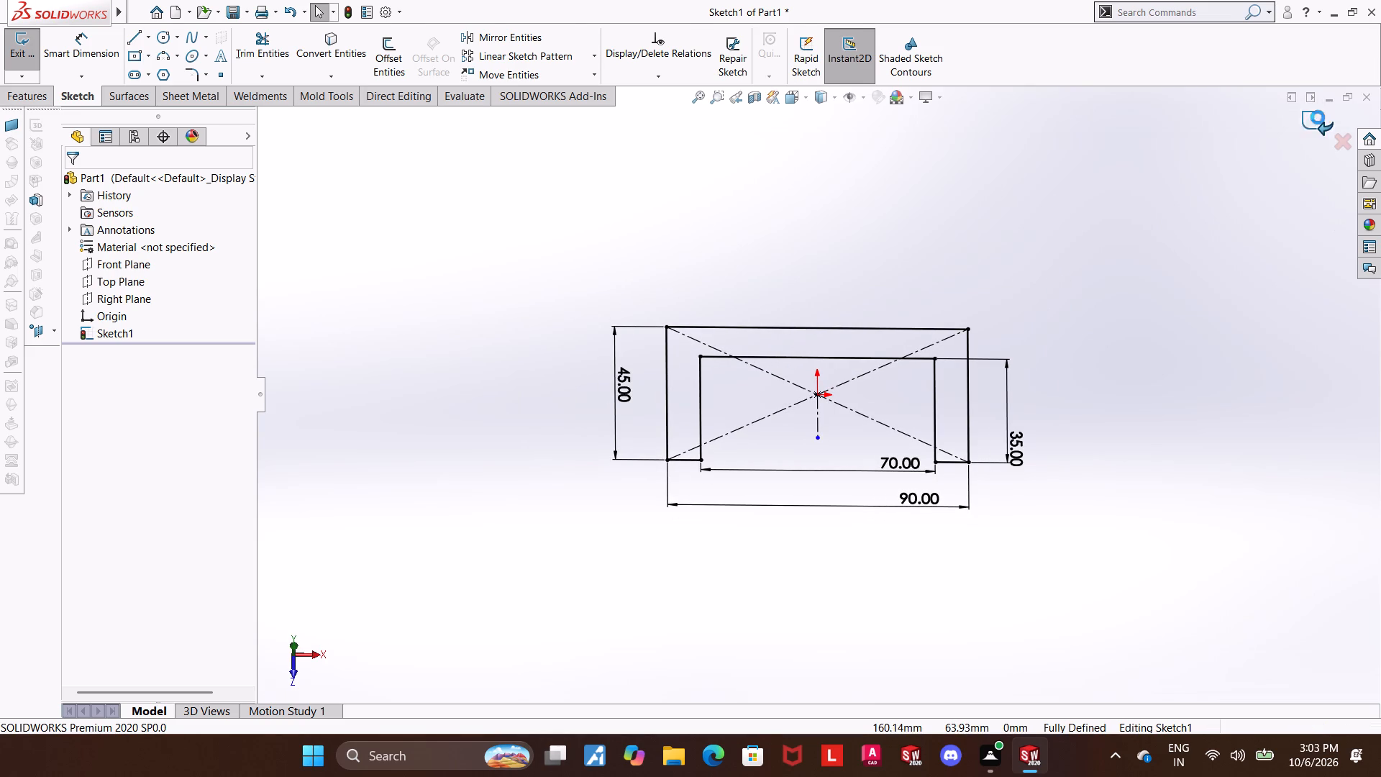
Delete the U-shaped profile sketch, Sketch1, from the part.
right_click(116, 332)
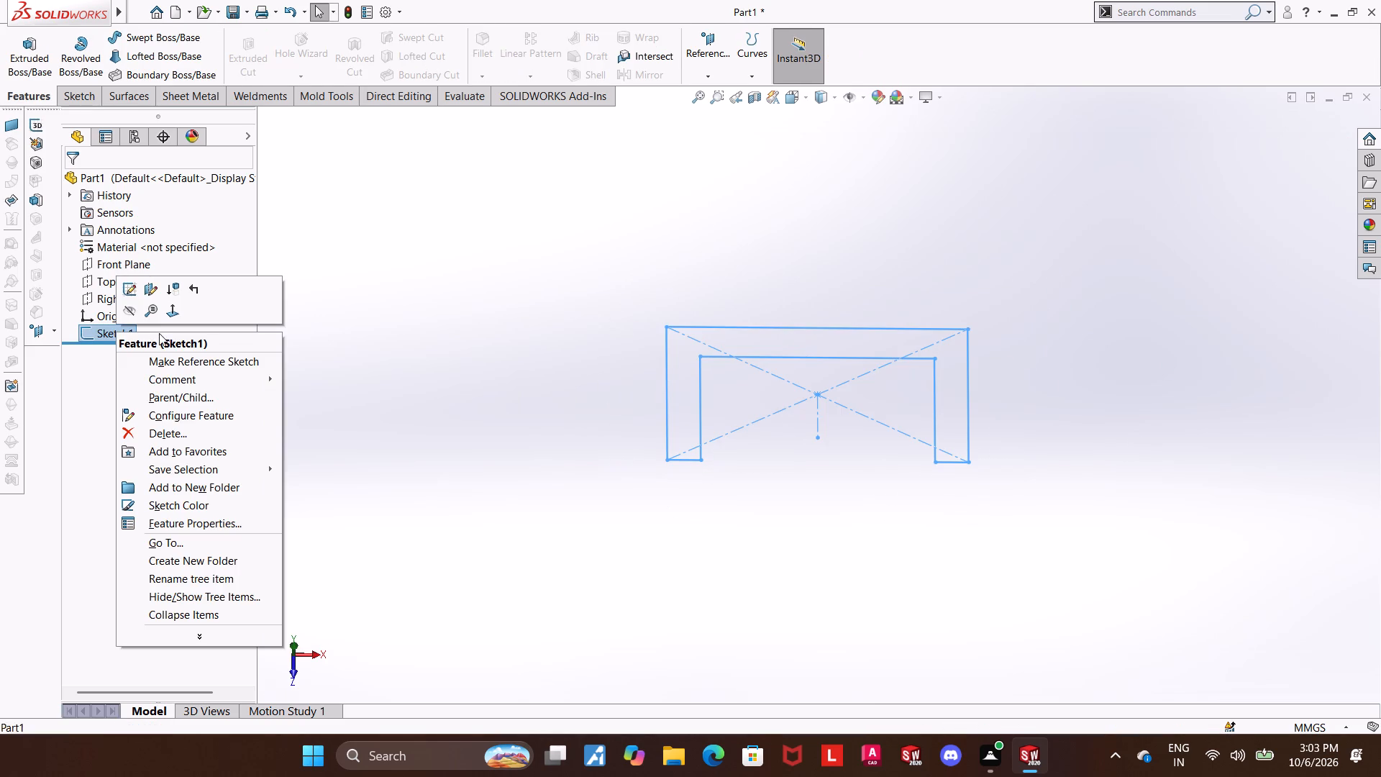
click(166, 433)
click(791, 273)
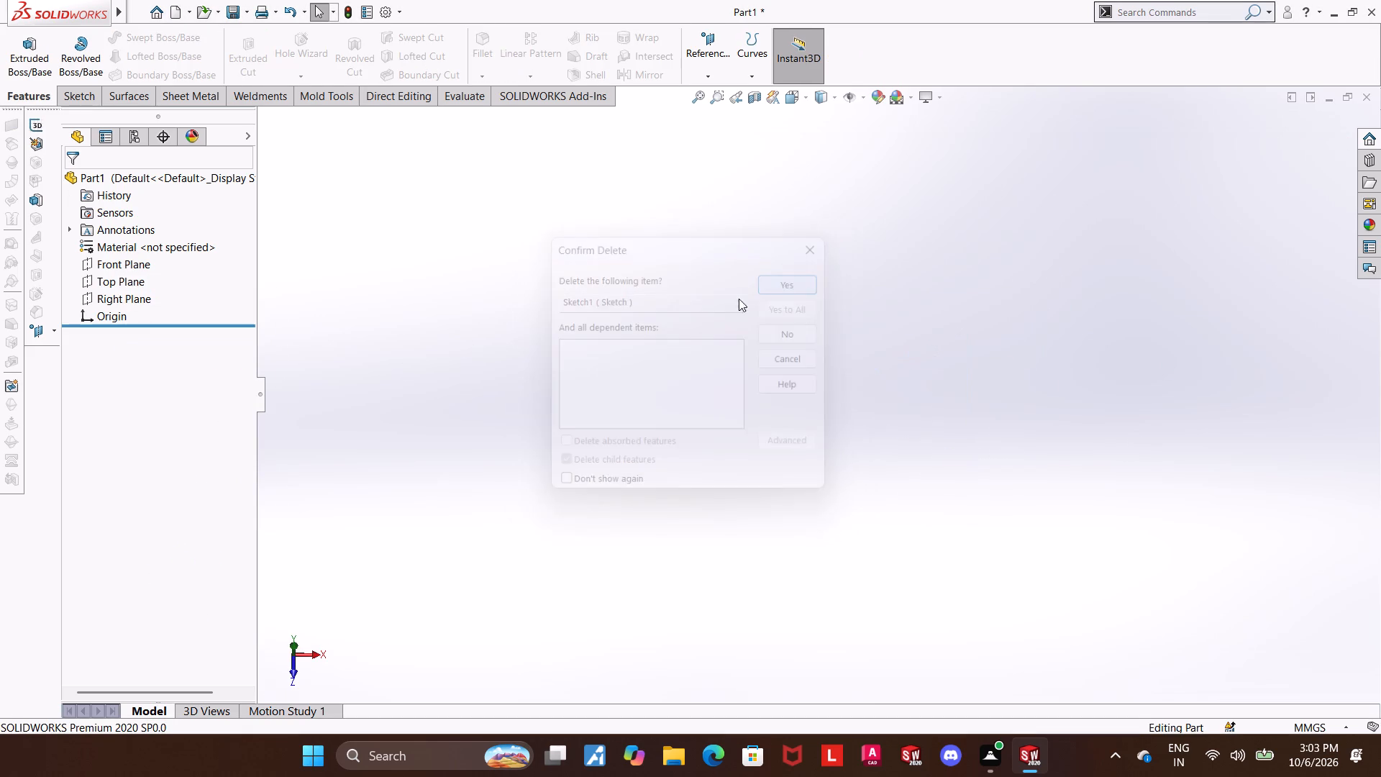
Start a sketch on the Right Plane and draw a center rectangle from the origin, about 127 mm wide.
scroll(346, 416, up, 1)
middle_drag(345, 411, 360, 274)
click(124, 301)
click(135, 284)
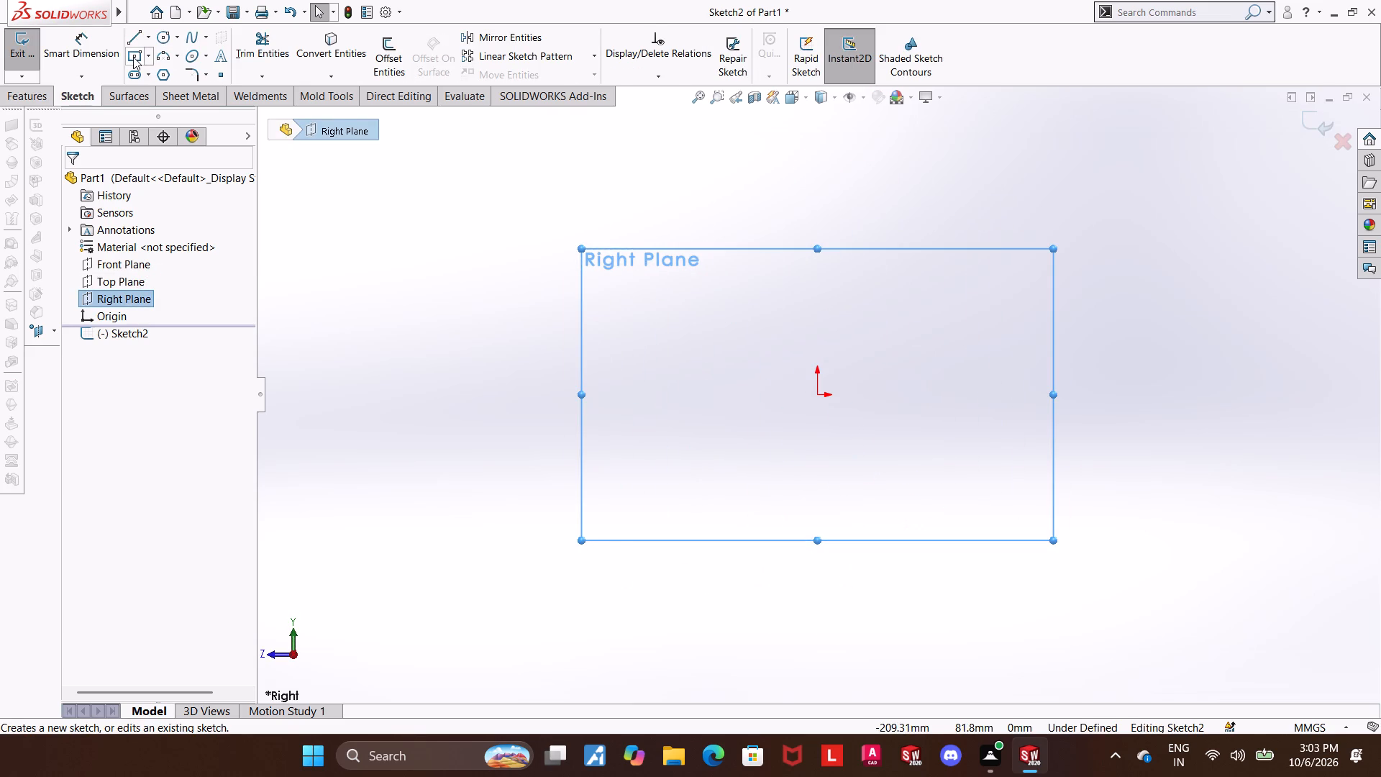
click(133, 57)
click(815, 391)
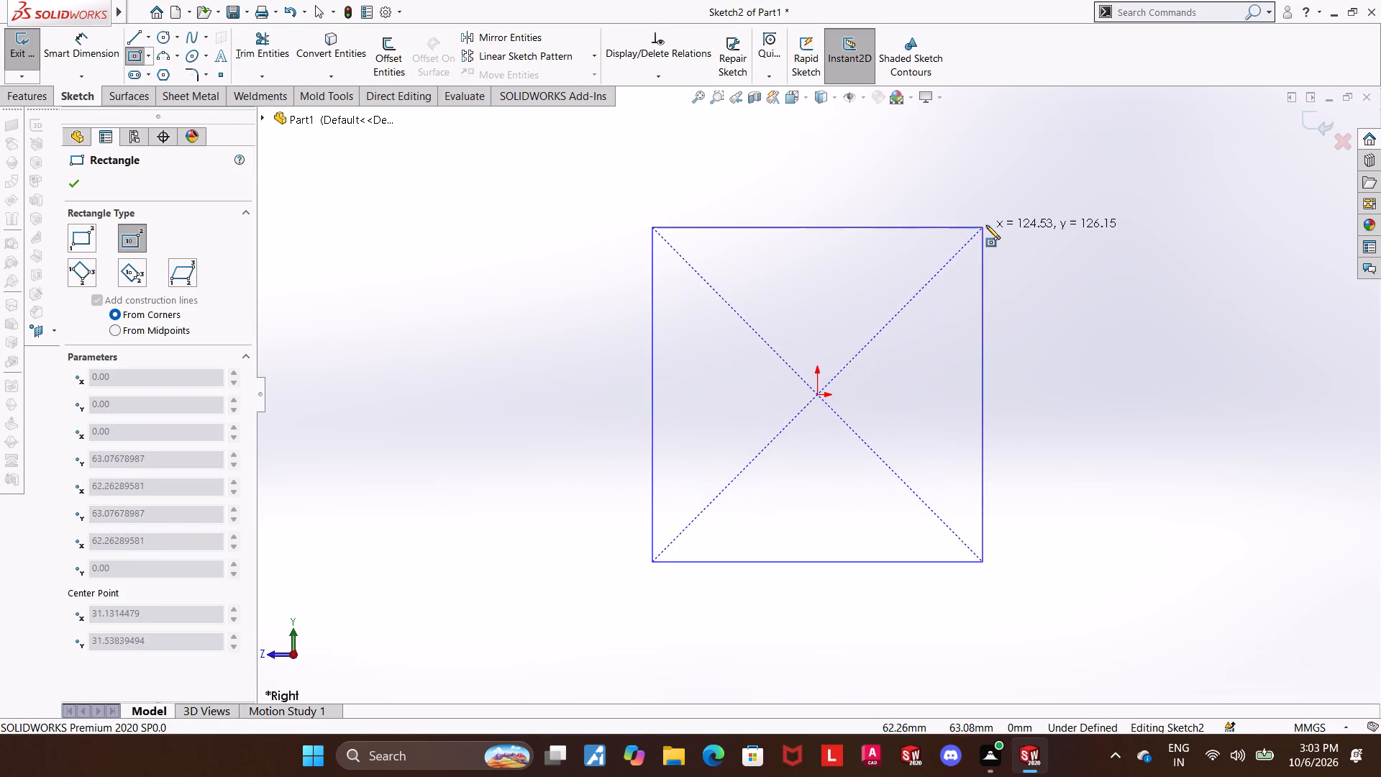
click(986, 225)
key(Escape)
key(Escape)
Dimension the rectangle's top edge as 45 mm.
click(83, 58)
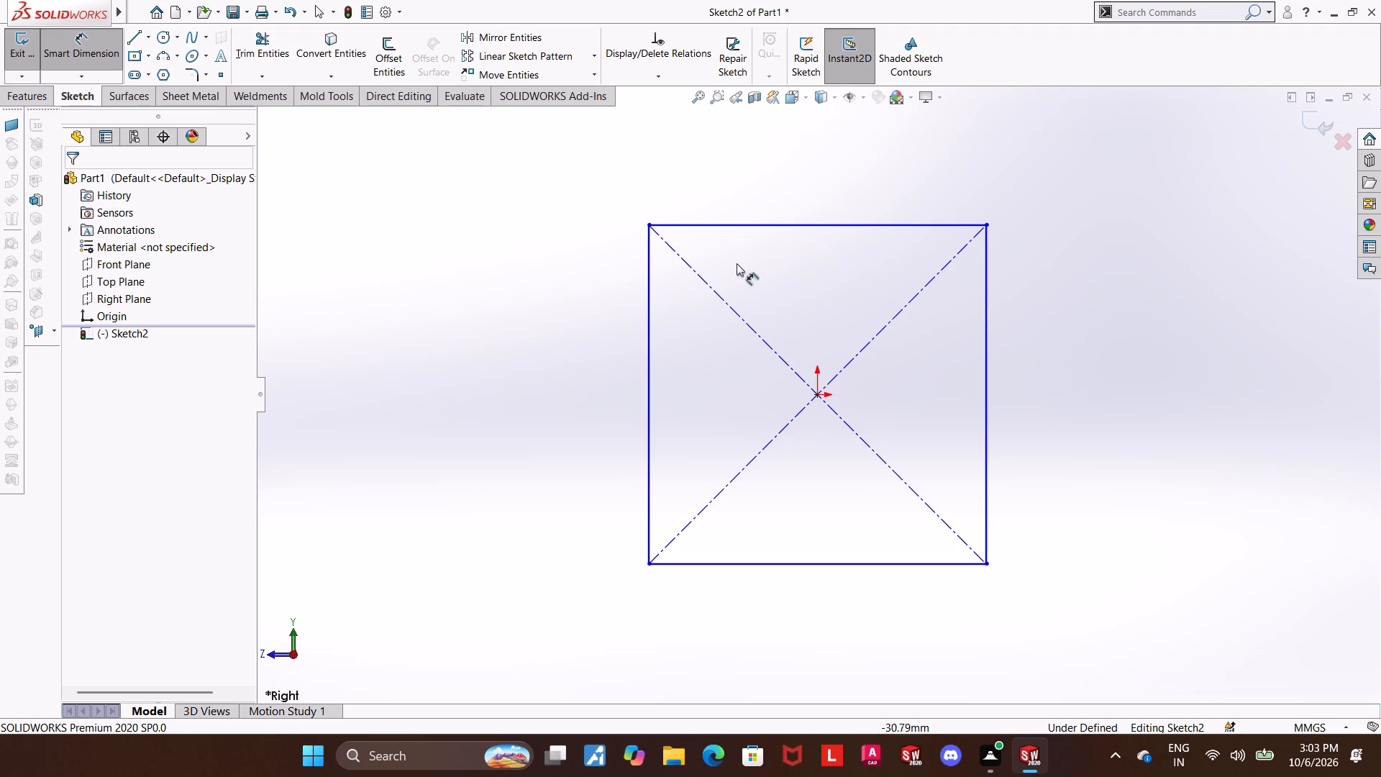
click(744, 229)
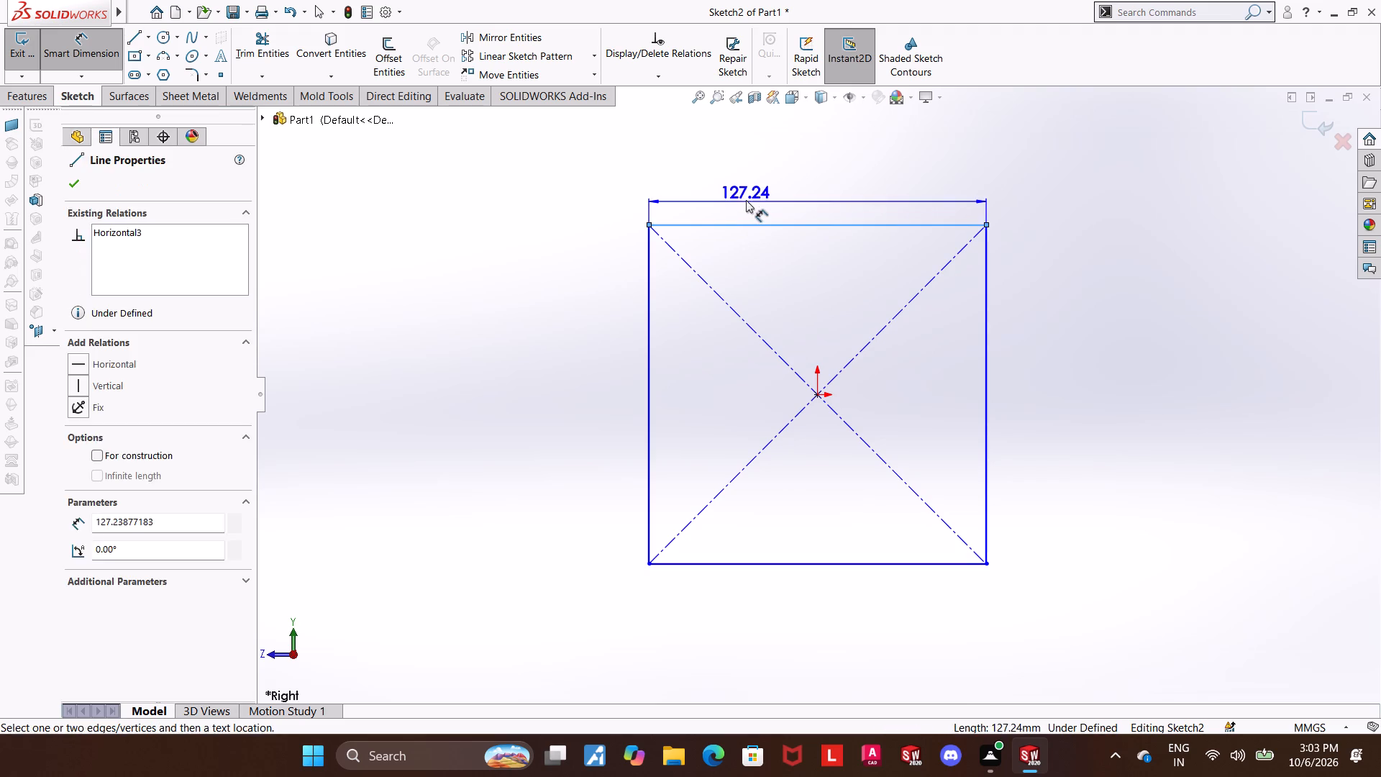
click(746, 200)
text(45)
key(Return)
key(Escape)
key(Escape)
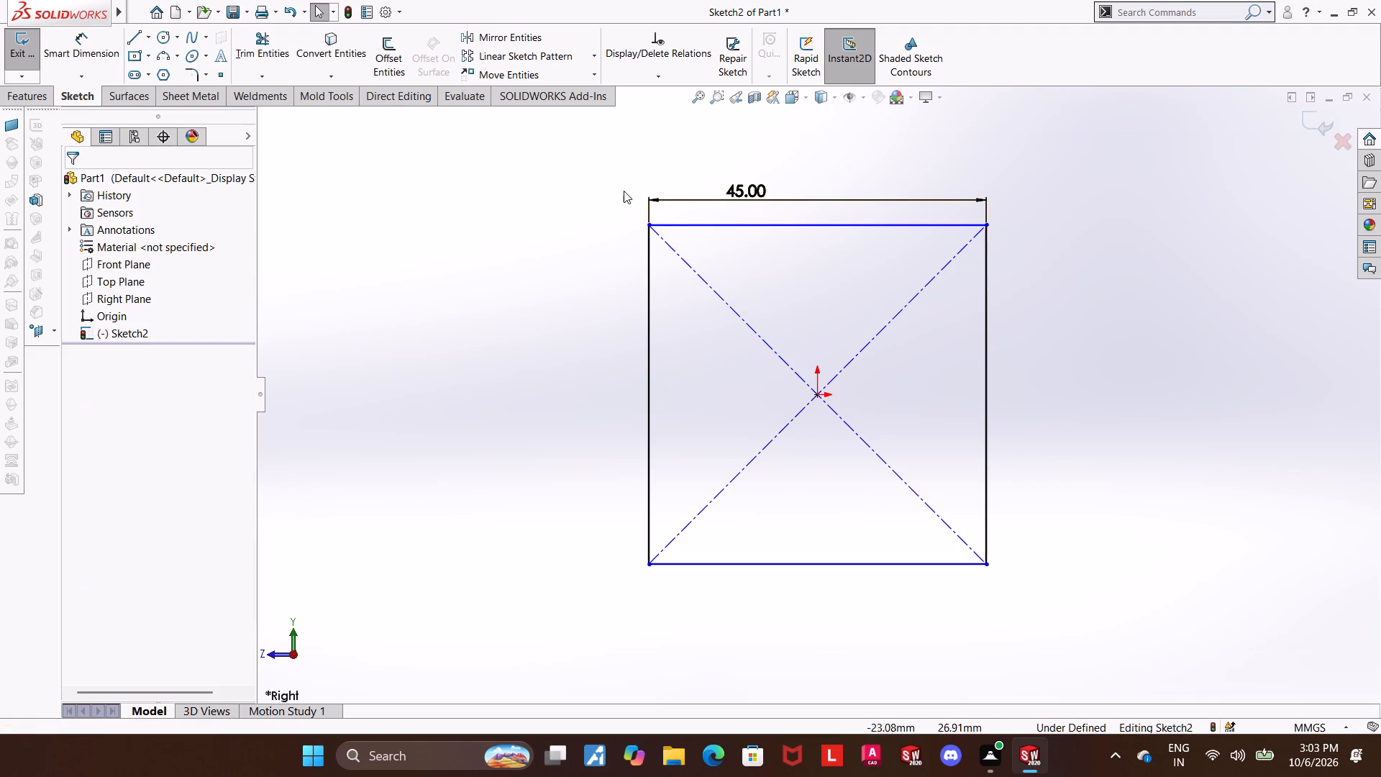
Dimension the rectangle's left edge as 50 mm and exit the sketch.
click(108, 44)
click(650, 350)
click(611, 353)
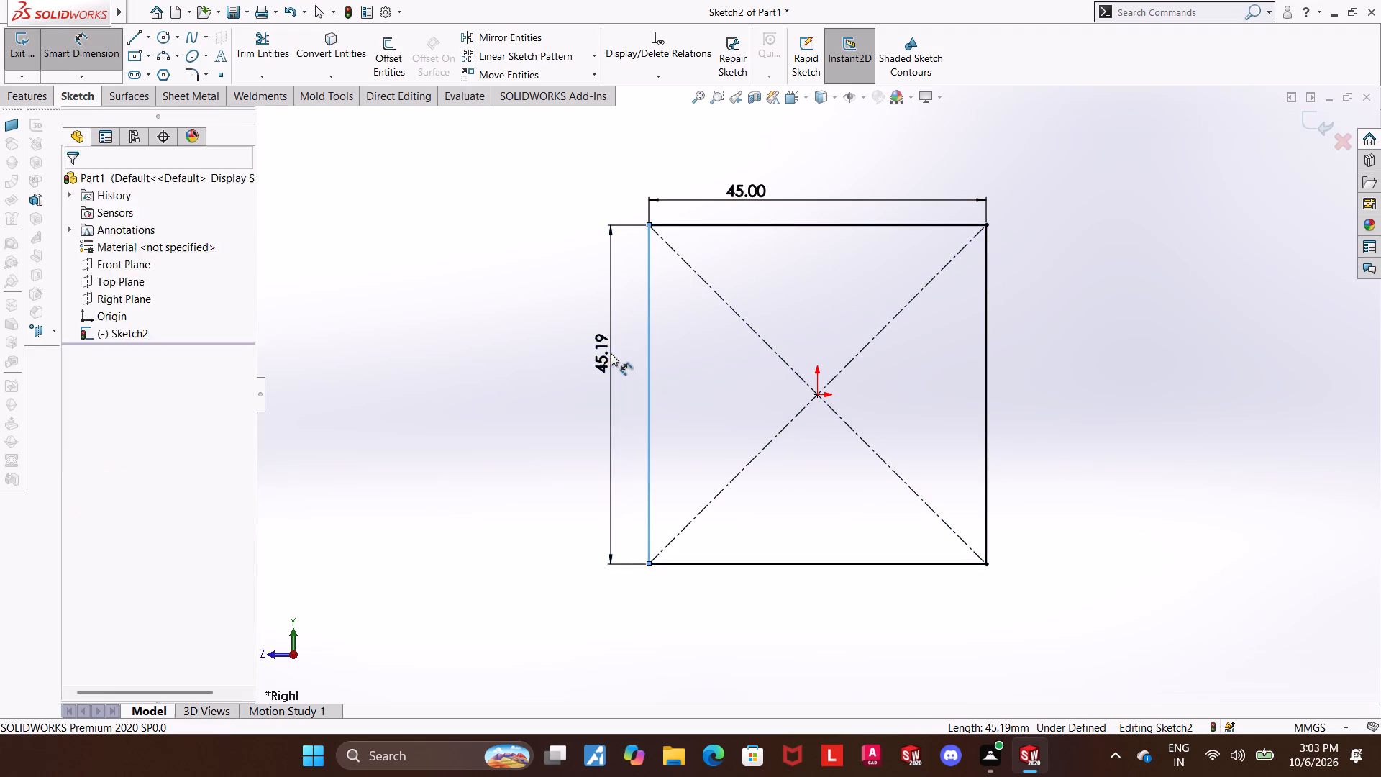
text(50)
key(Return)
key(Escape)
key(Escape)
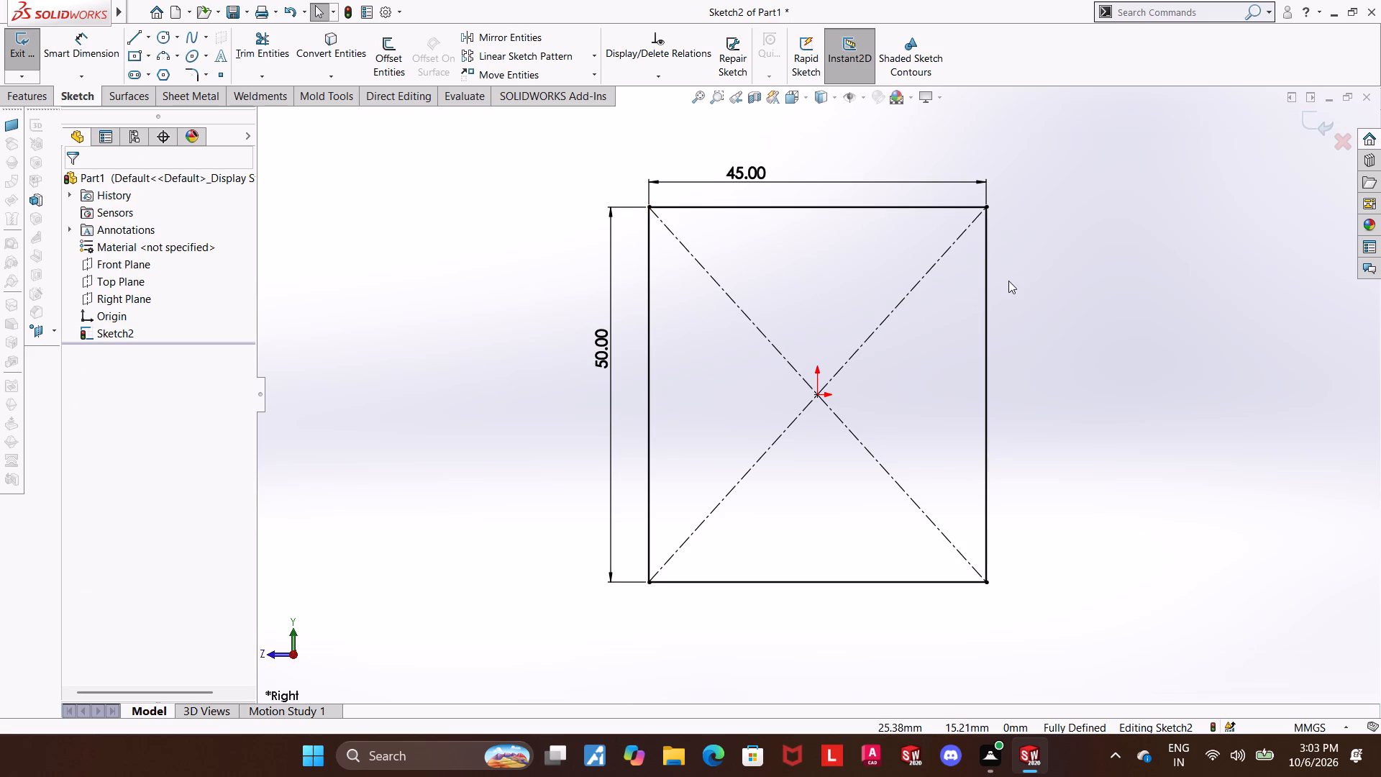
click(1328, 127)
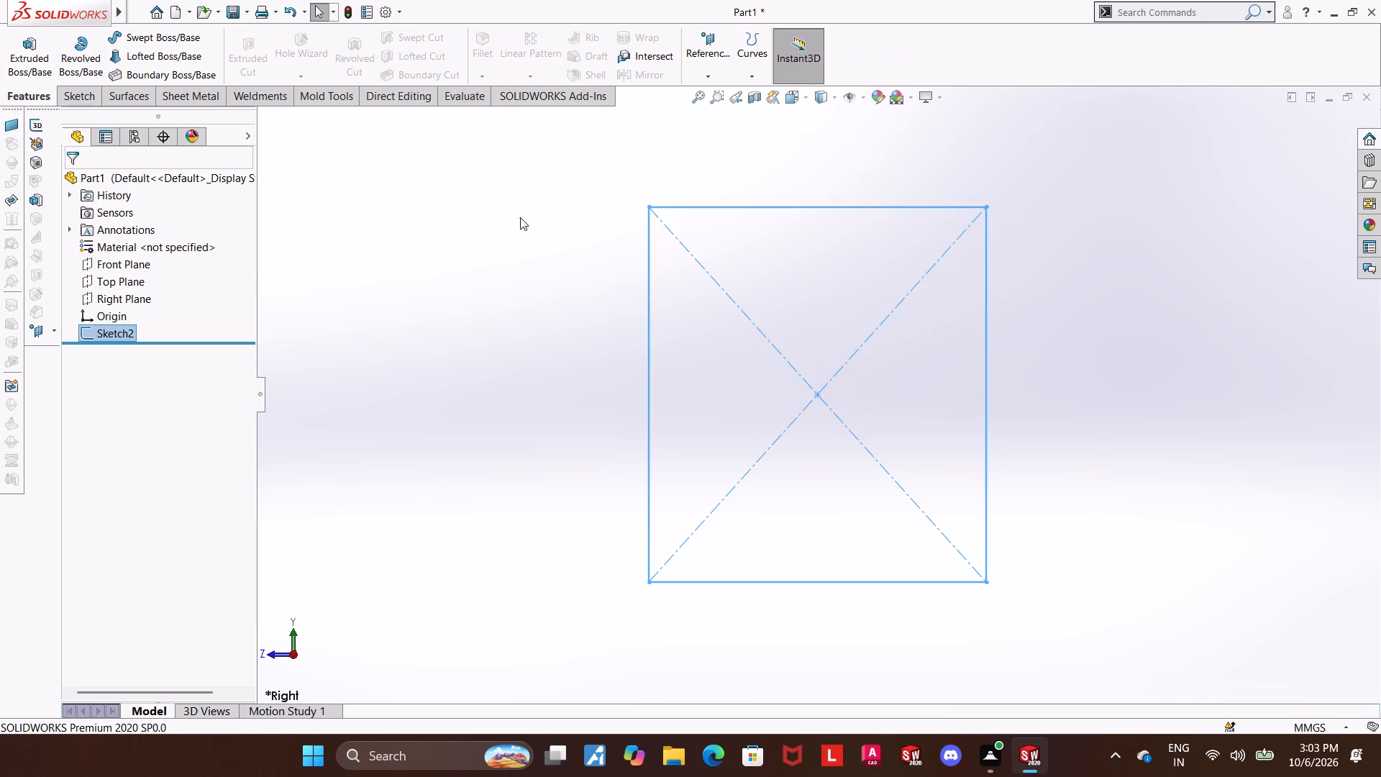
Reopen the Right Plane rectangle sketch, Sketch2, for editing.
click(119, 330)
click(133, 293)
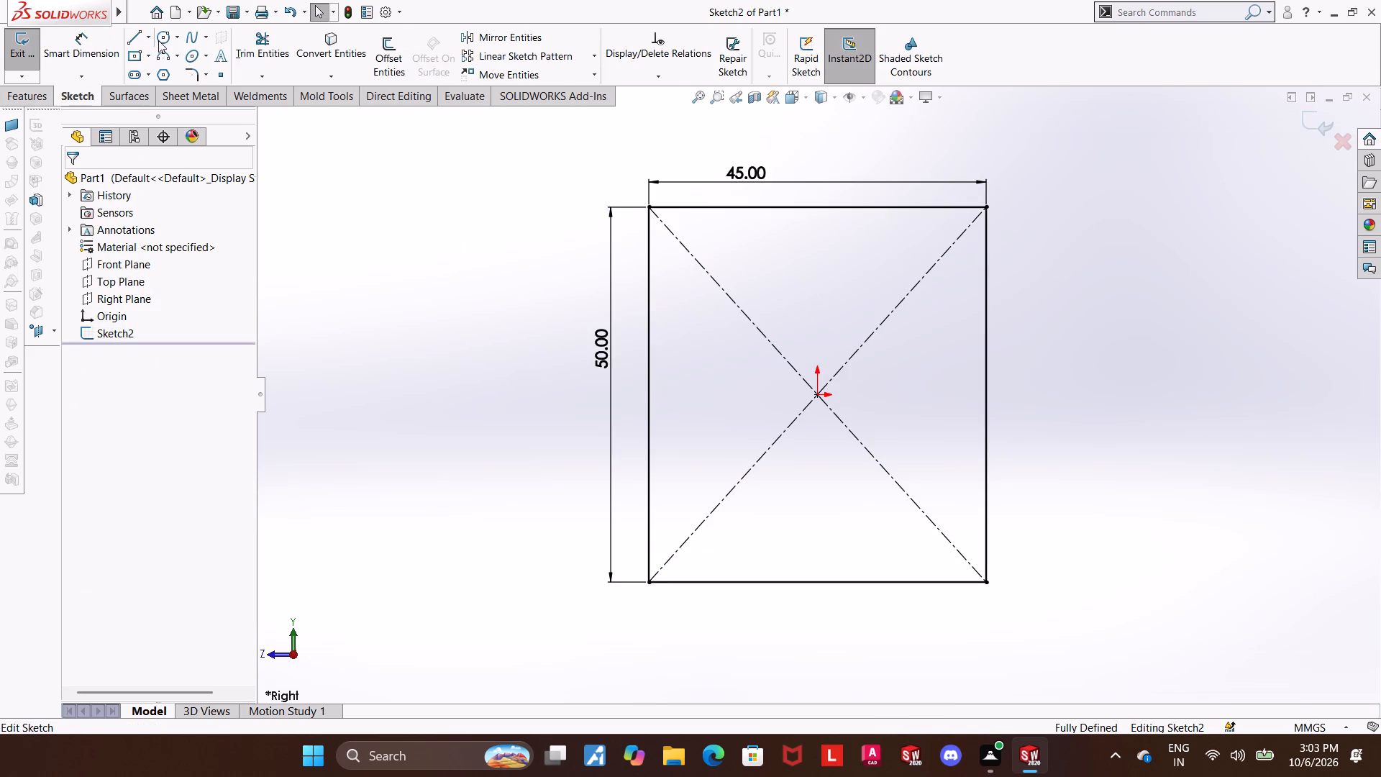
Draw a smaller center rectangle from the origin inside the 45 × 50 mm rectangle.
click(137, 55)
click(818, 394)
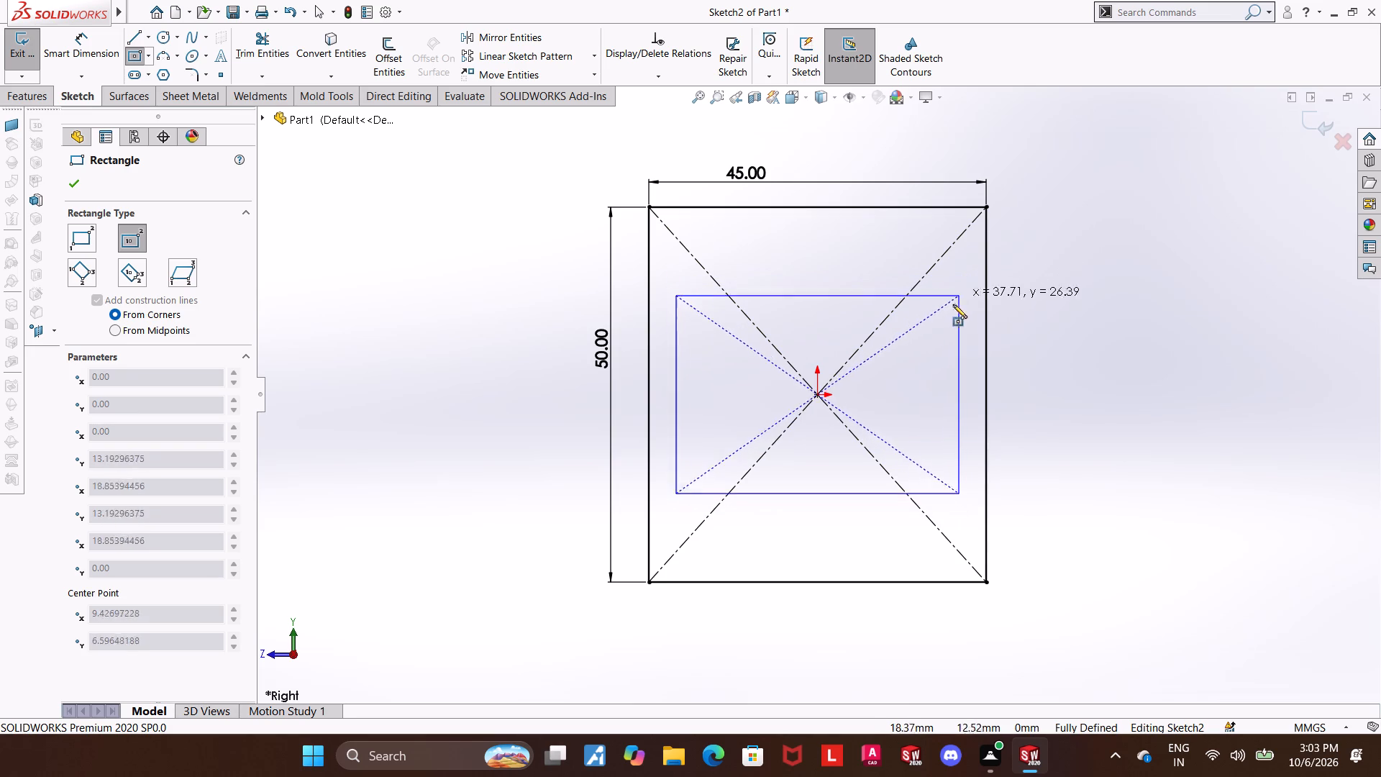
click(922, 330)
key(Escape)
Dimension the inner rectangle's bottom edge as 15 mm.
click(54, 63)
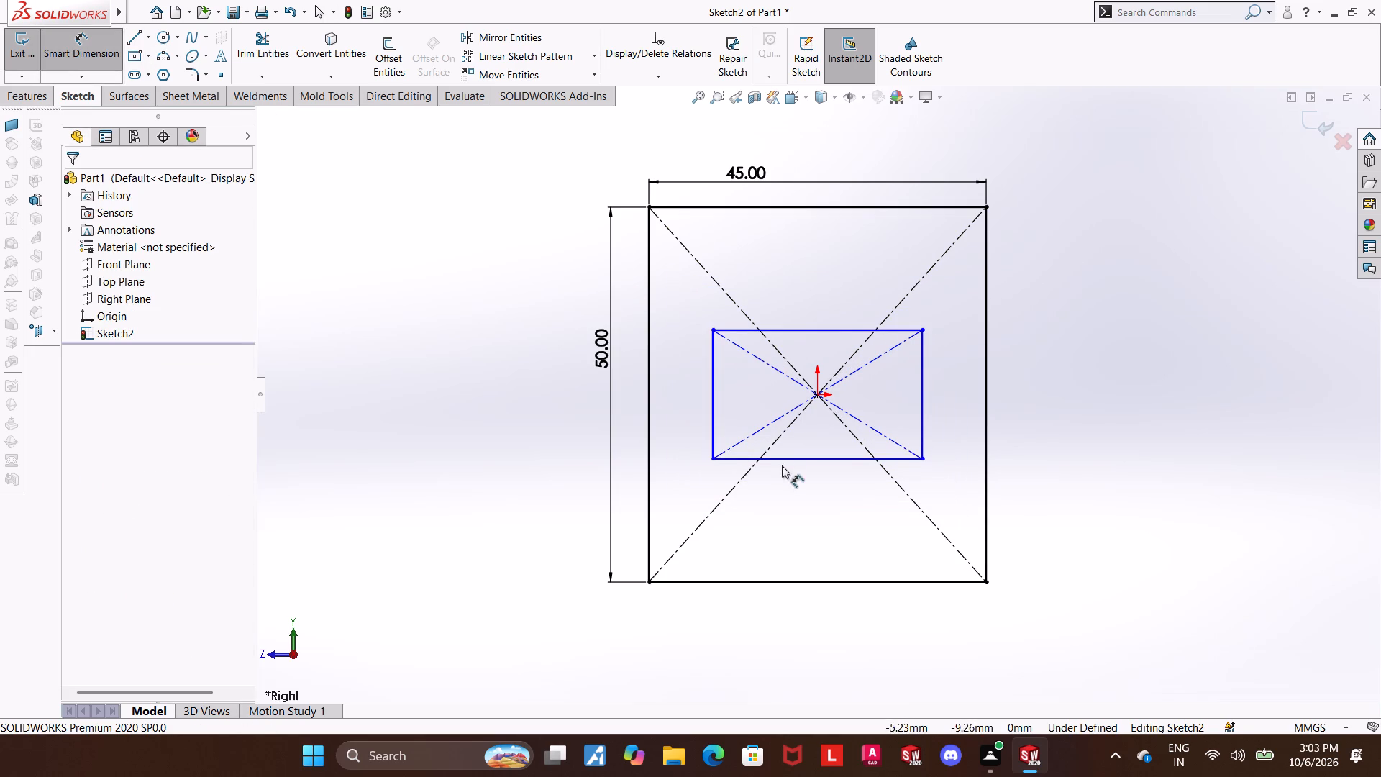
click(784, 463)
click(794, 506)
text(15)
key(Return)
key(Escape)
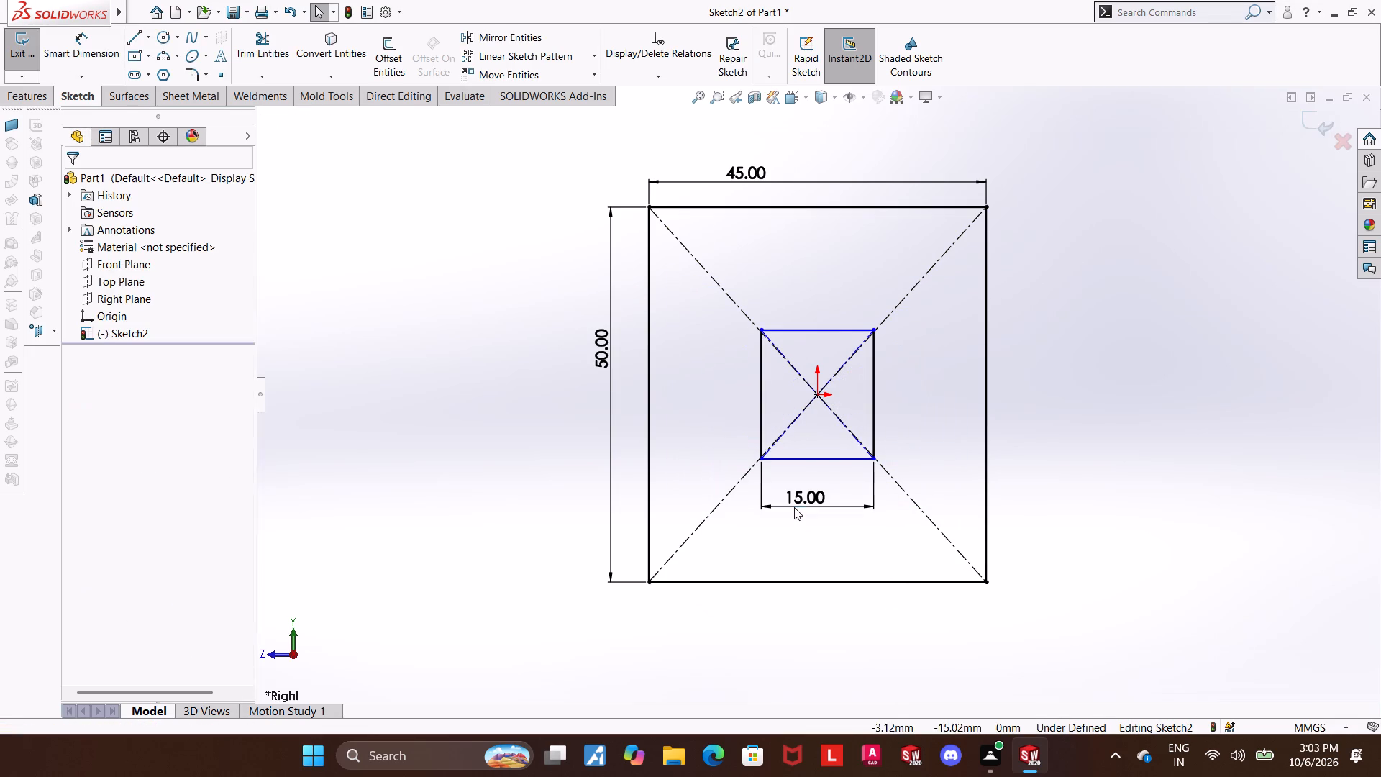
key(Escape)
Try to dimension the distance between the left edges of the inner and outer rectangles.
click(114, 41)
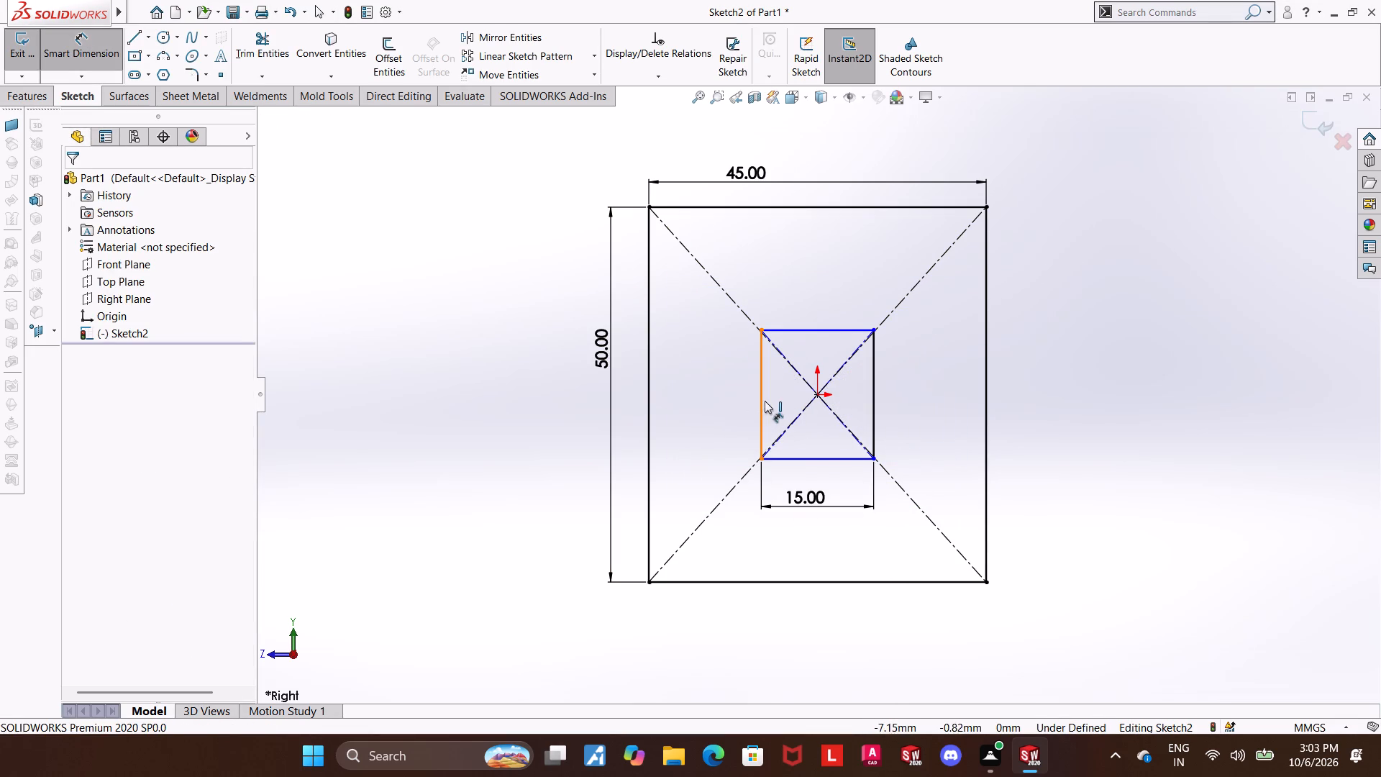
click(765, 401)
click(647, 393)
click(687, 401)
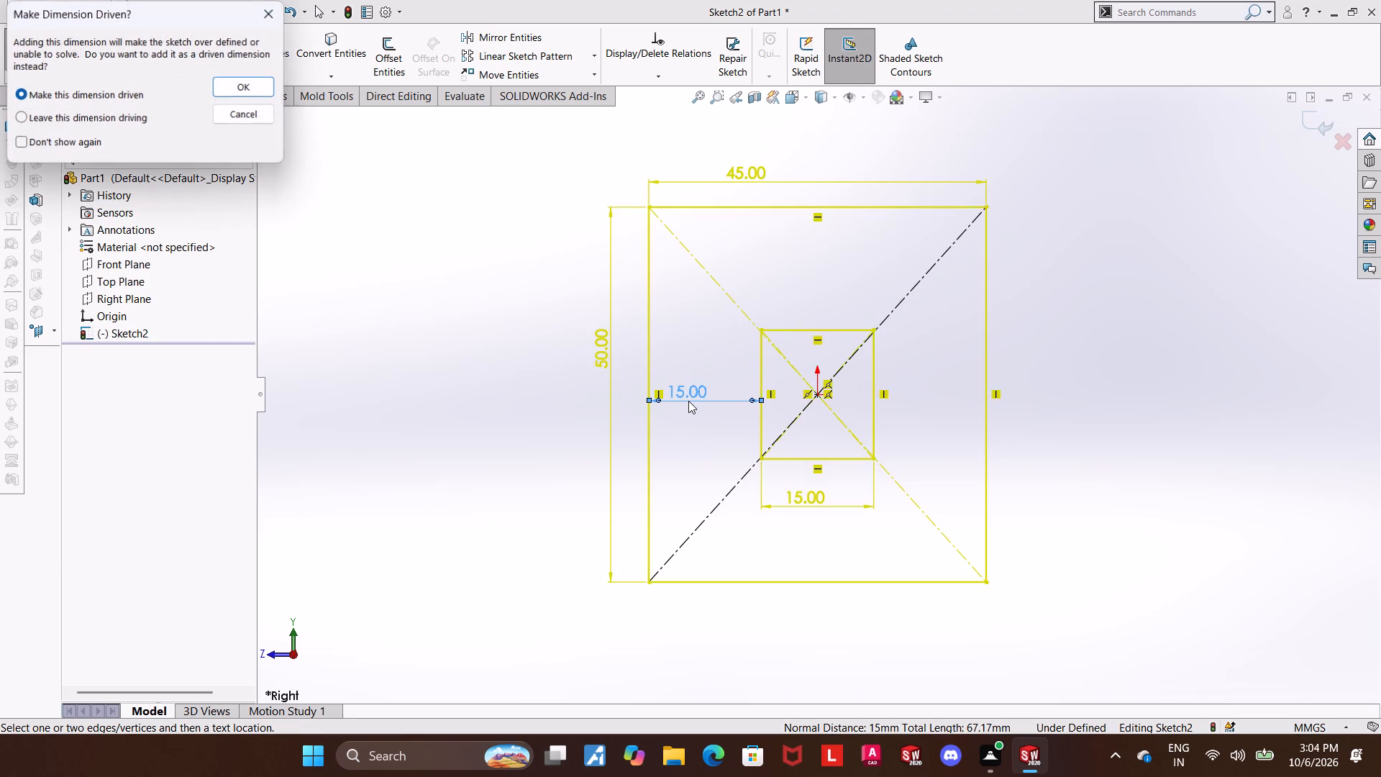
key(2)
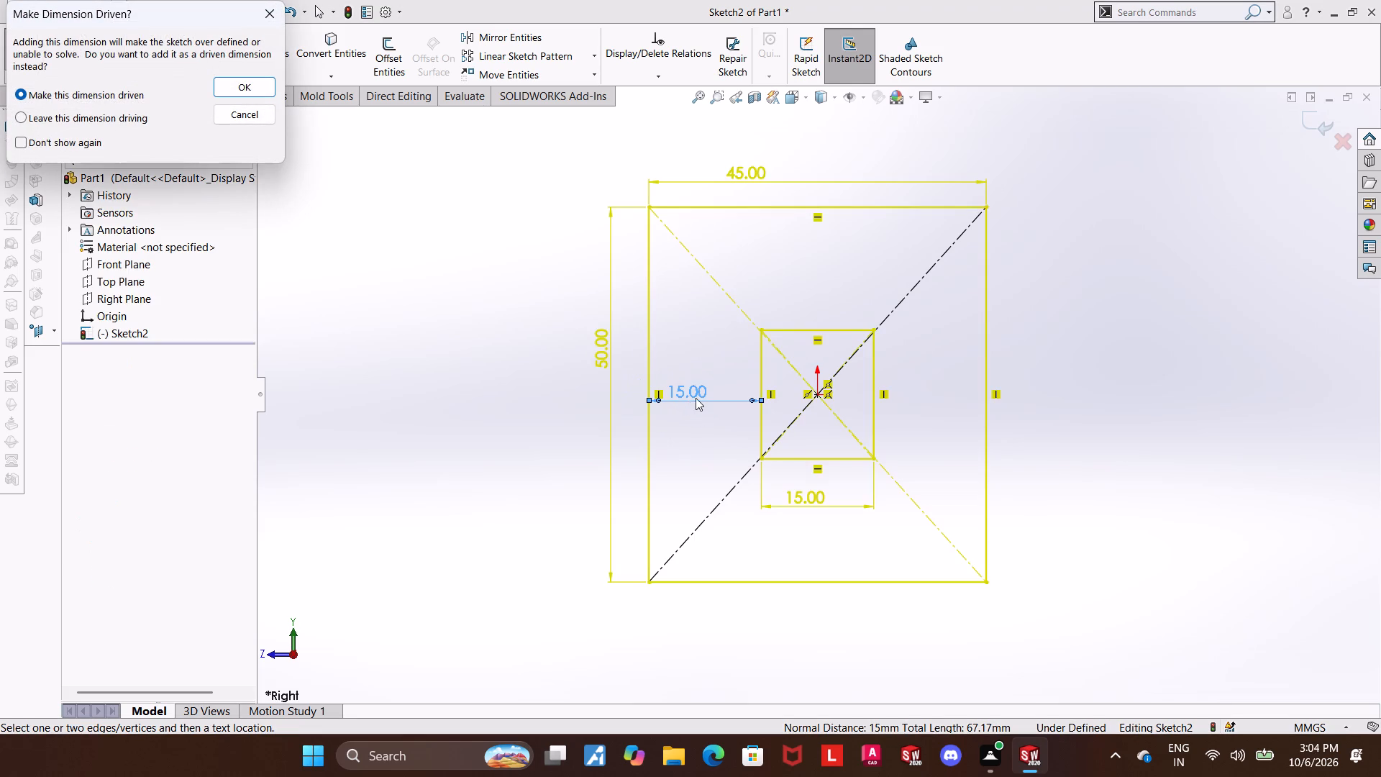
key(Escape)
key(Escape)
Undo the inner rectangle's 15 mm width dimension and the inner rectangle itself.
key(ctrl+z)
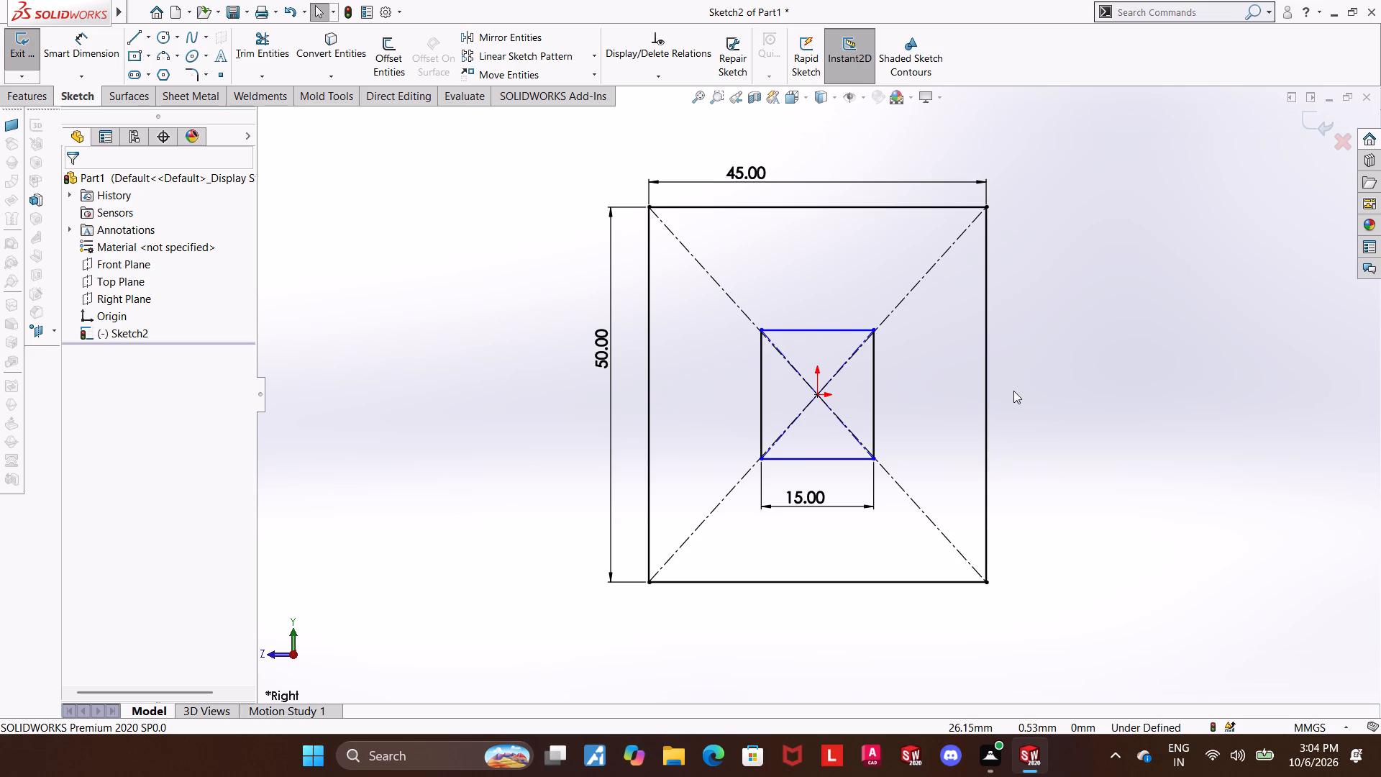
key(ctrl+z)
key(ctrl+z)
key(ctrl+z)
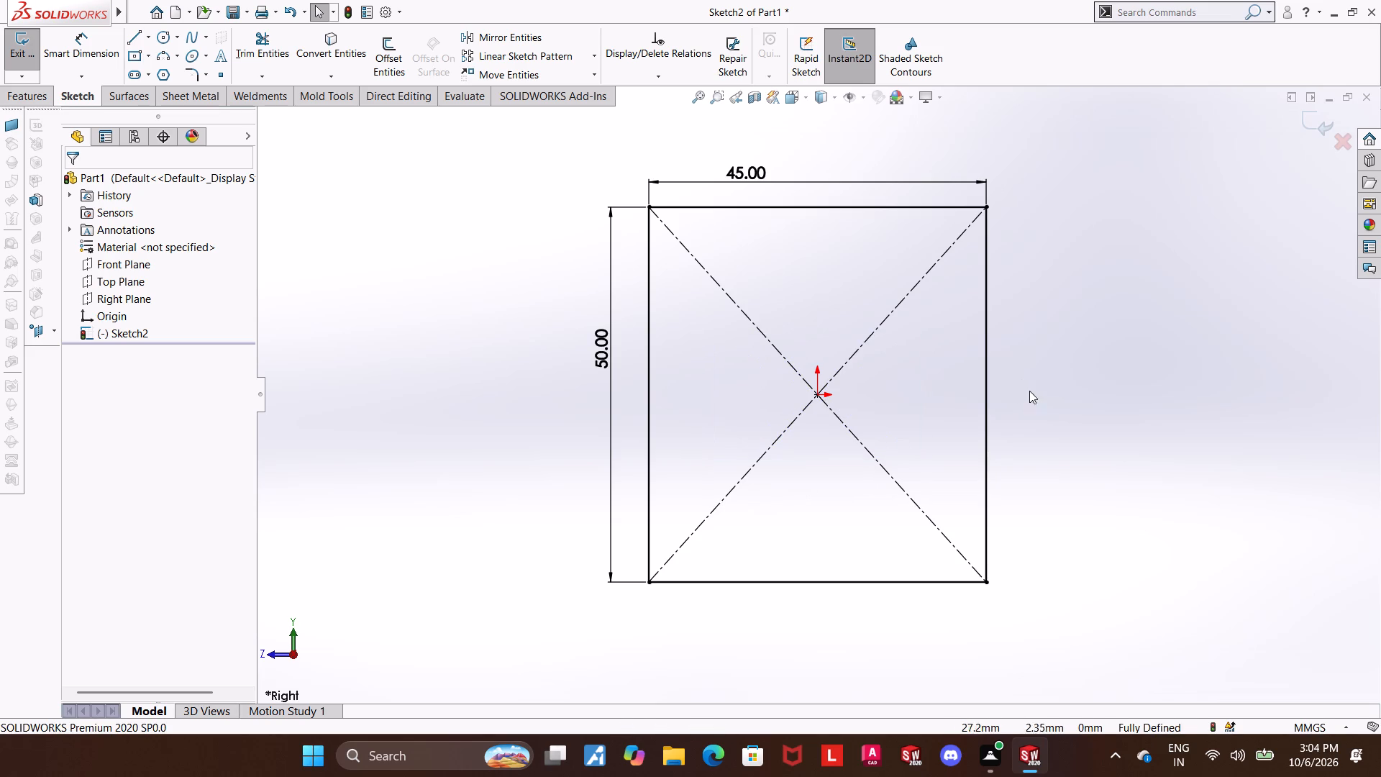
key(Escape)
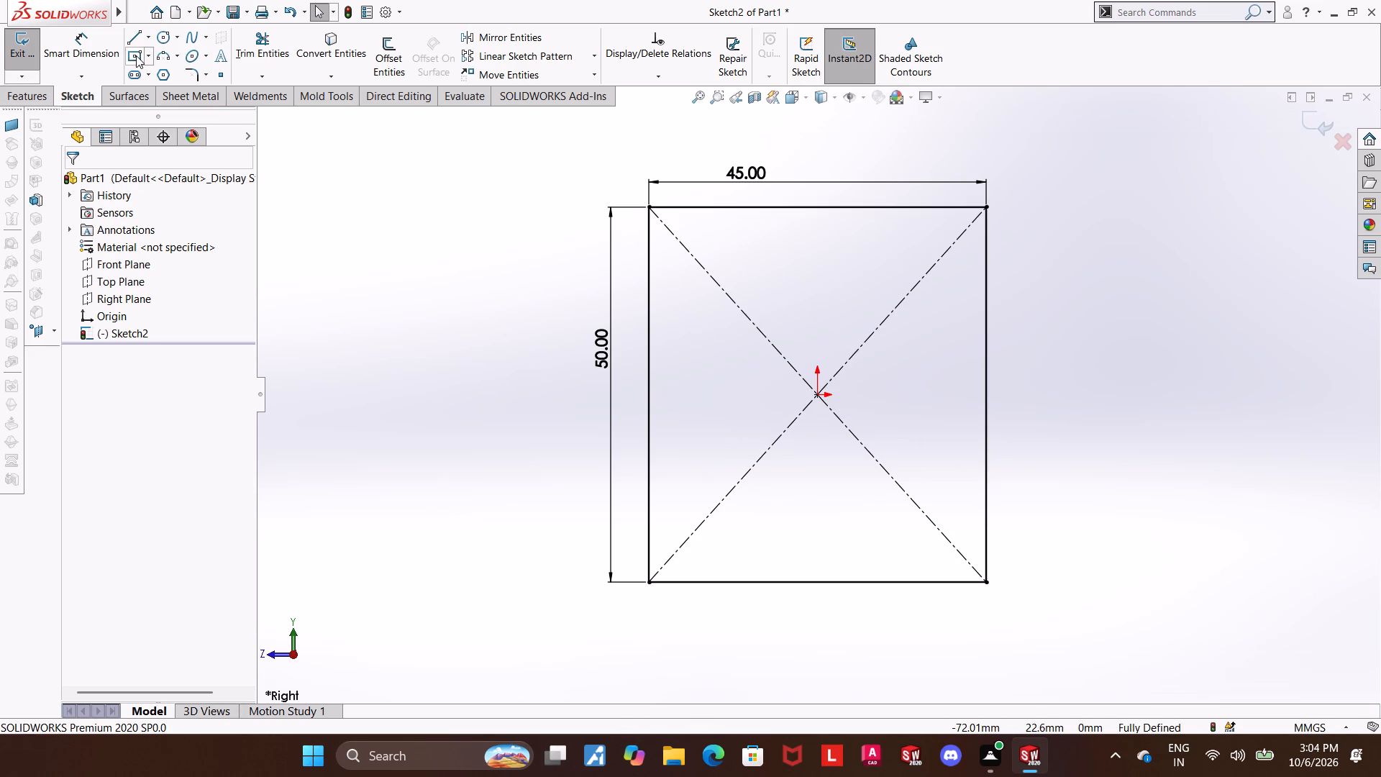
Draw a center rectangle about 24 mm high inside the outer one, centred about 7.6 mm right of the origin and level with it.
click(136, 55)
click(875, 397)
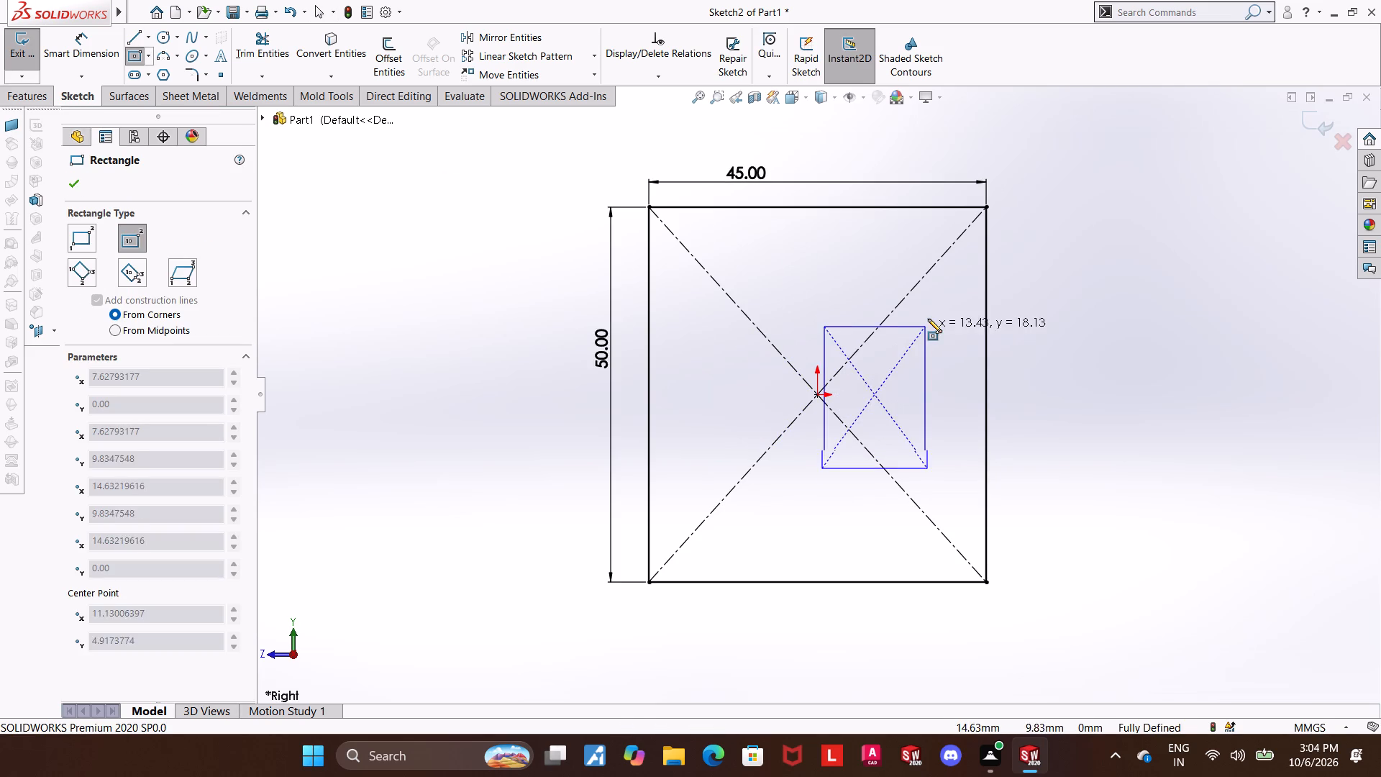
click(934, 306)
key(Escape)
key(Escape)
Dimension the inner rectangle's top edge as 15 mm.
click(96, 40)
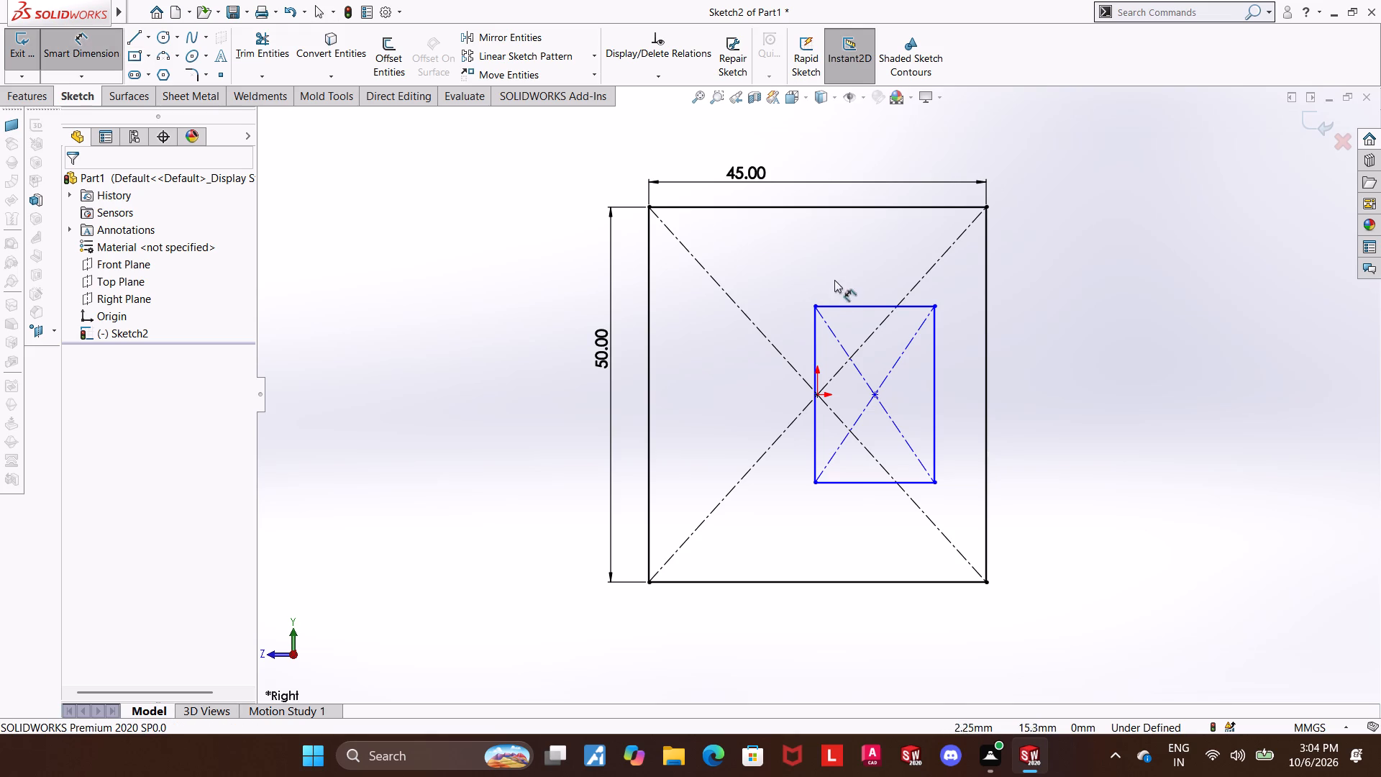
click(849, 304)
click(857, 281)
text(15)
key(Return)
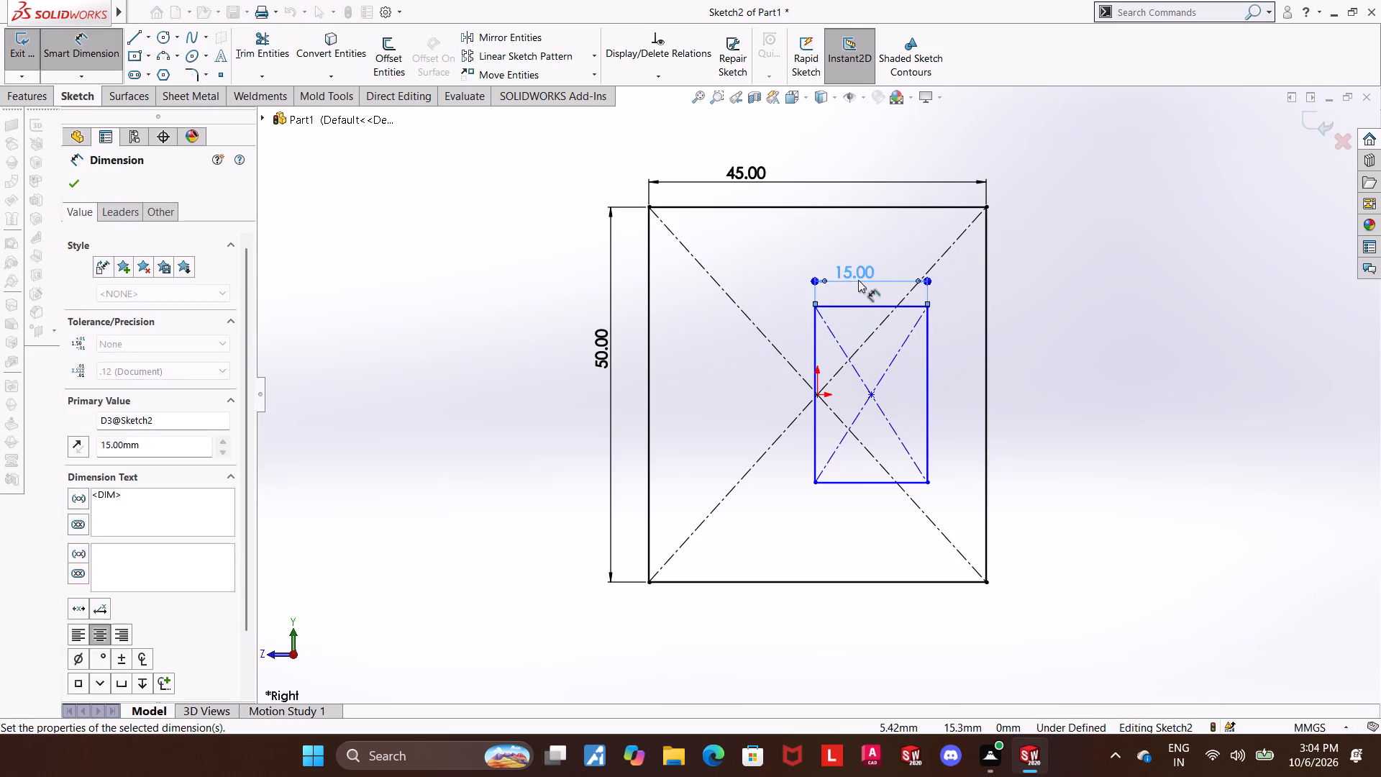
key(Escape)
key(Escape)
Dimension the distance from the outer rectangle's left edge to the inner rectangle's left edge as 20 mm.
click(102, 56)
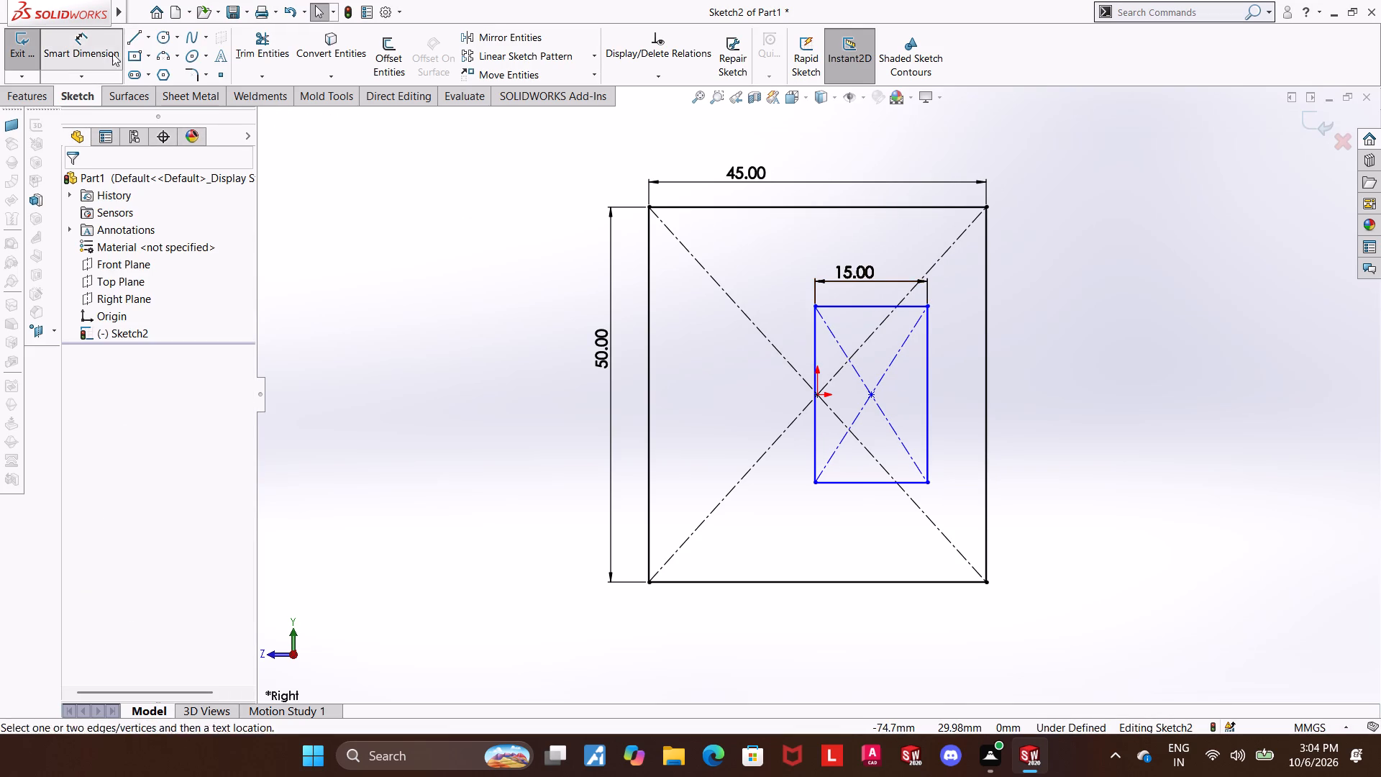
click(812, 342)
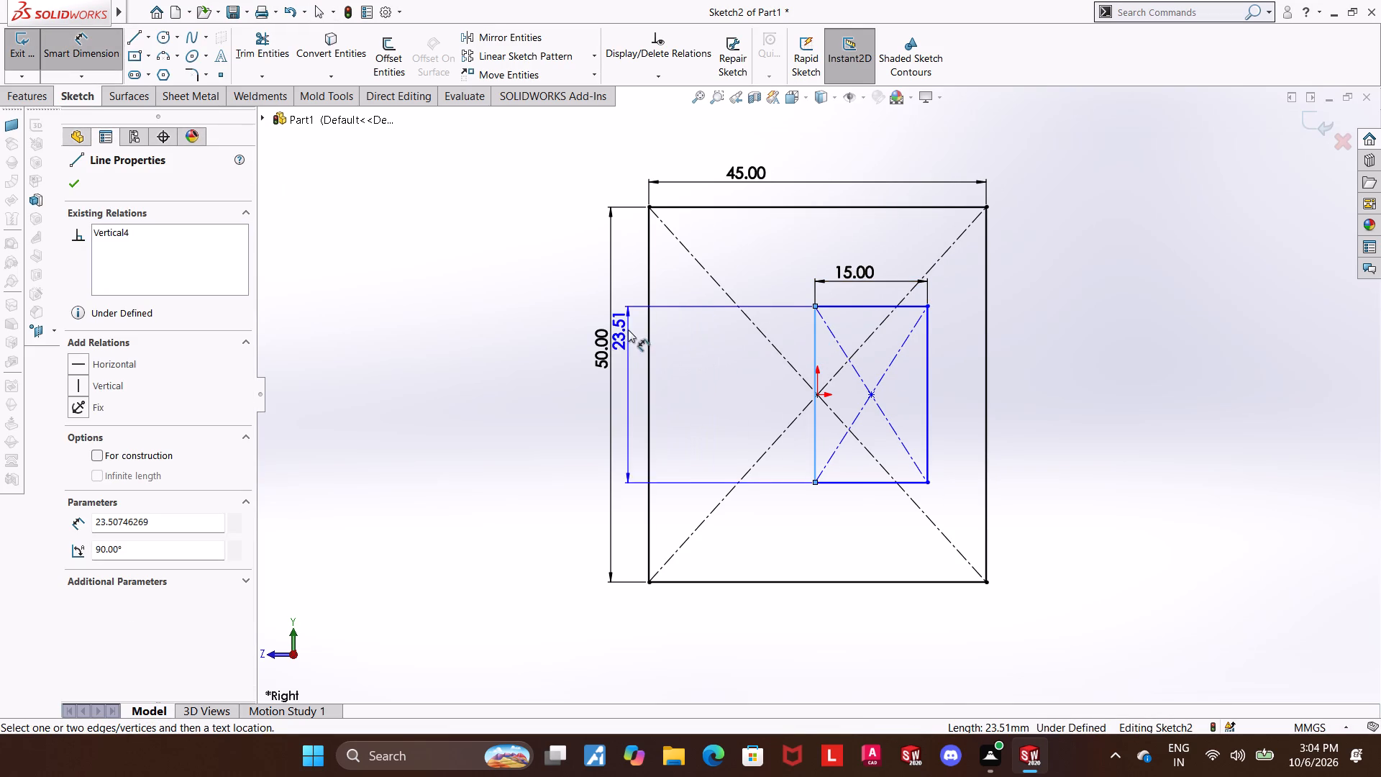
click(652, 329)
click(701, 427)
text(20)
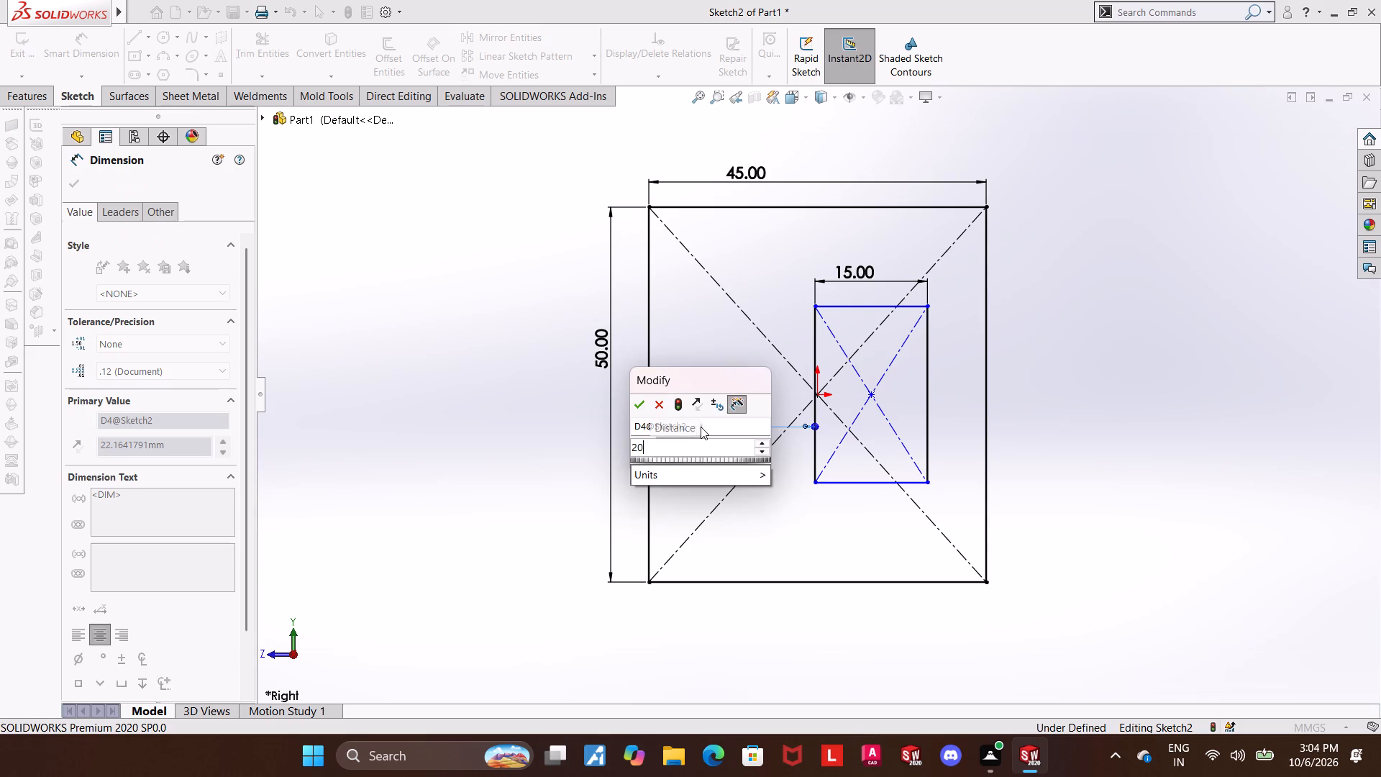
key(Return)
key(Escape)
key(Escape)
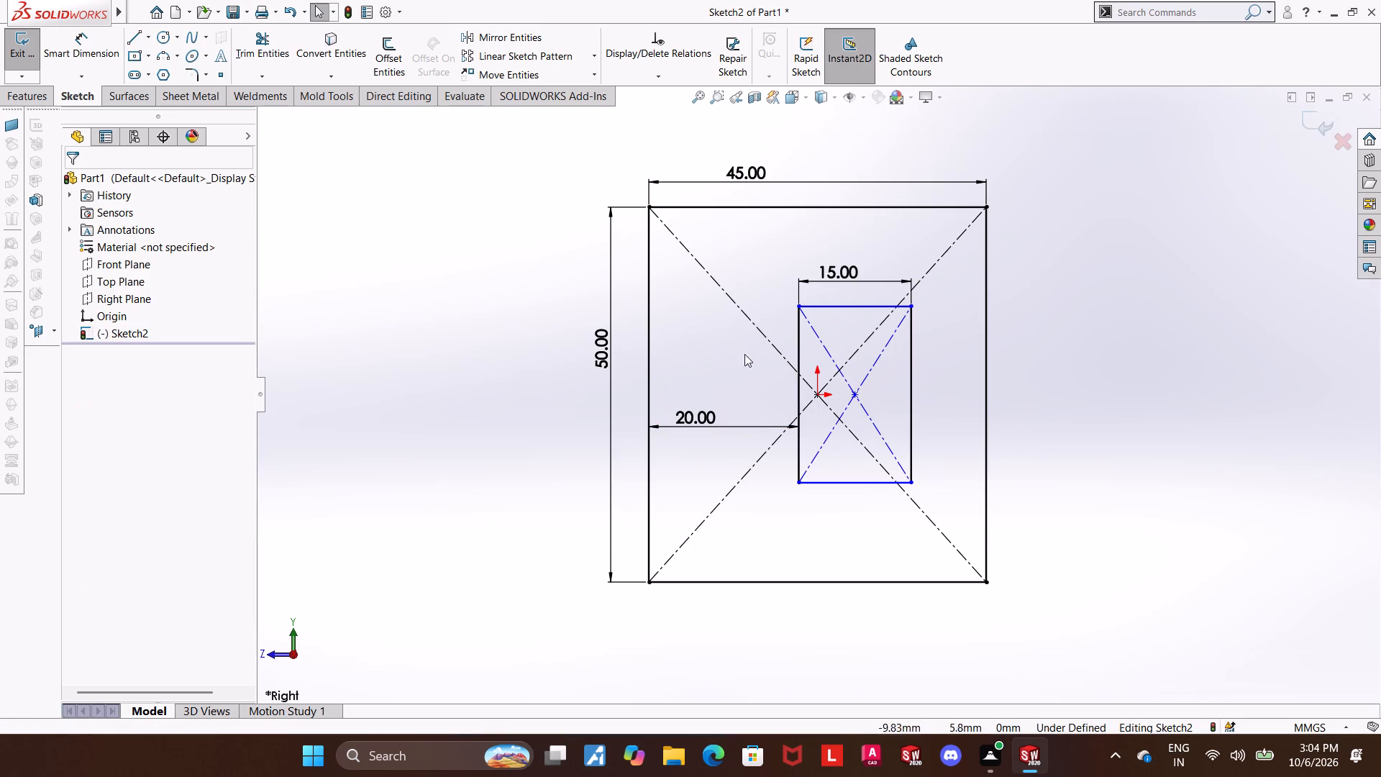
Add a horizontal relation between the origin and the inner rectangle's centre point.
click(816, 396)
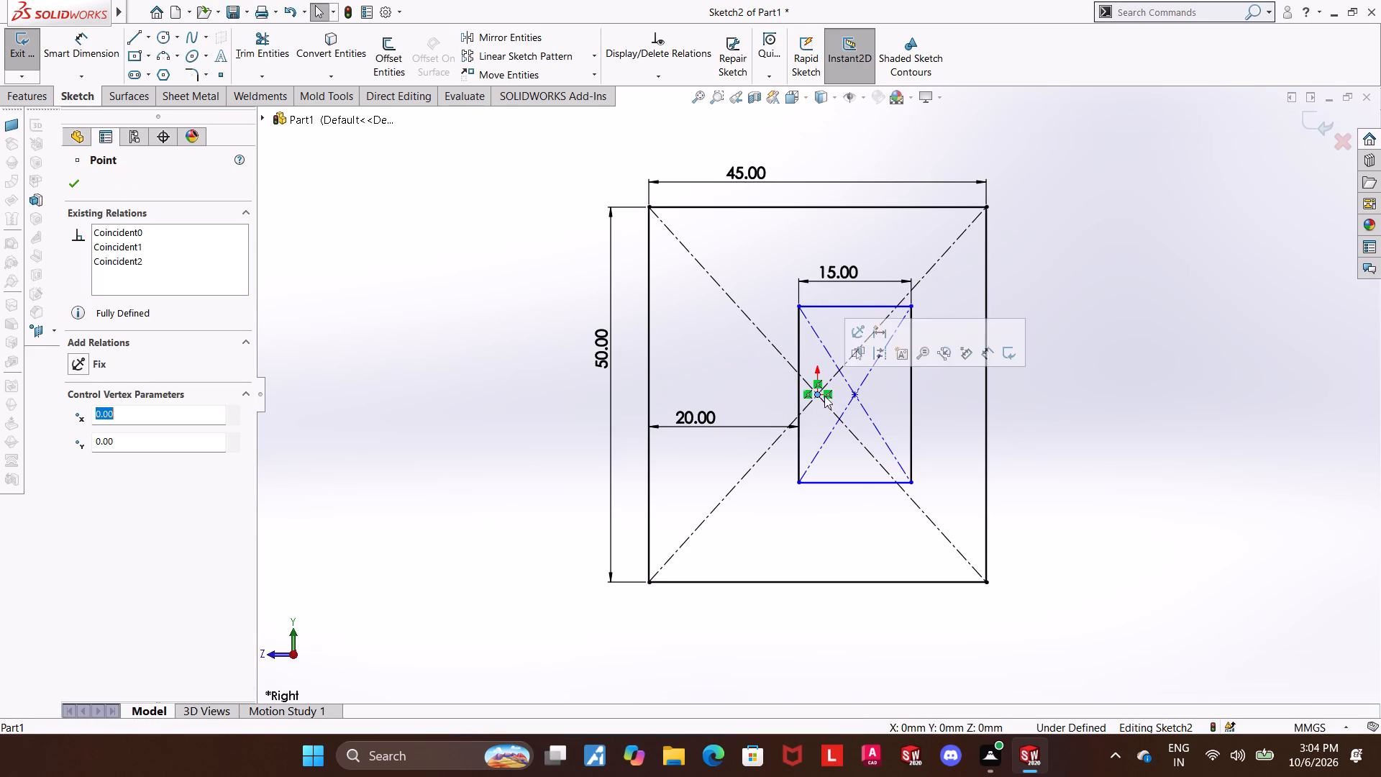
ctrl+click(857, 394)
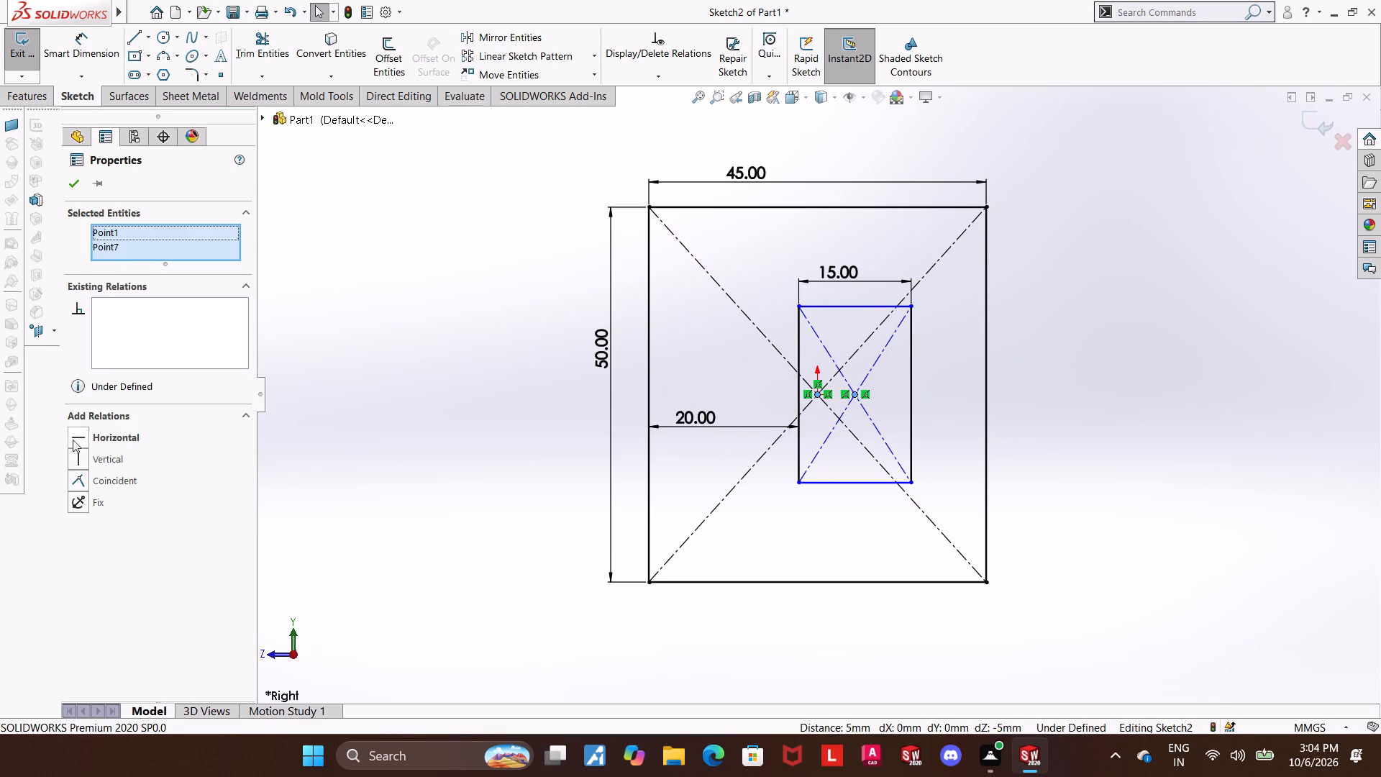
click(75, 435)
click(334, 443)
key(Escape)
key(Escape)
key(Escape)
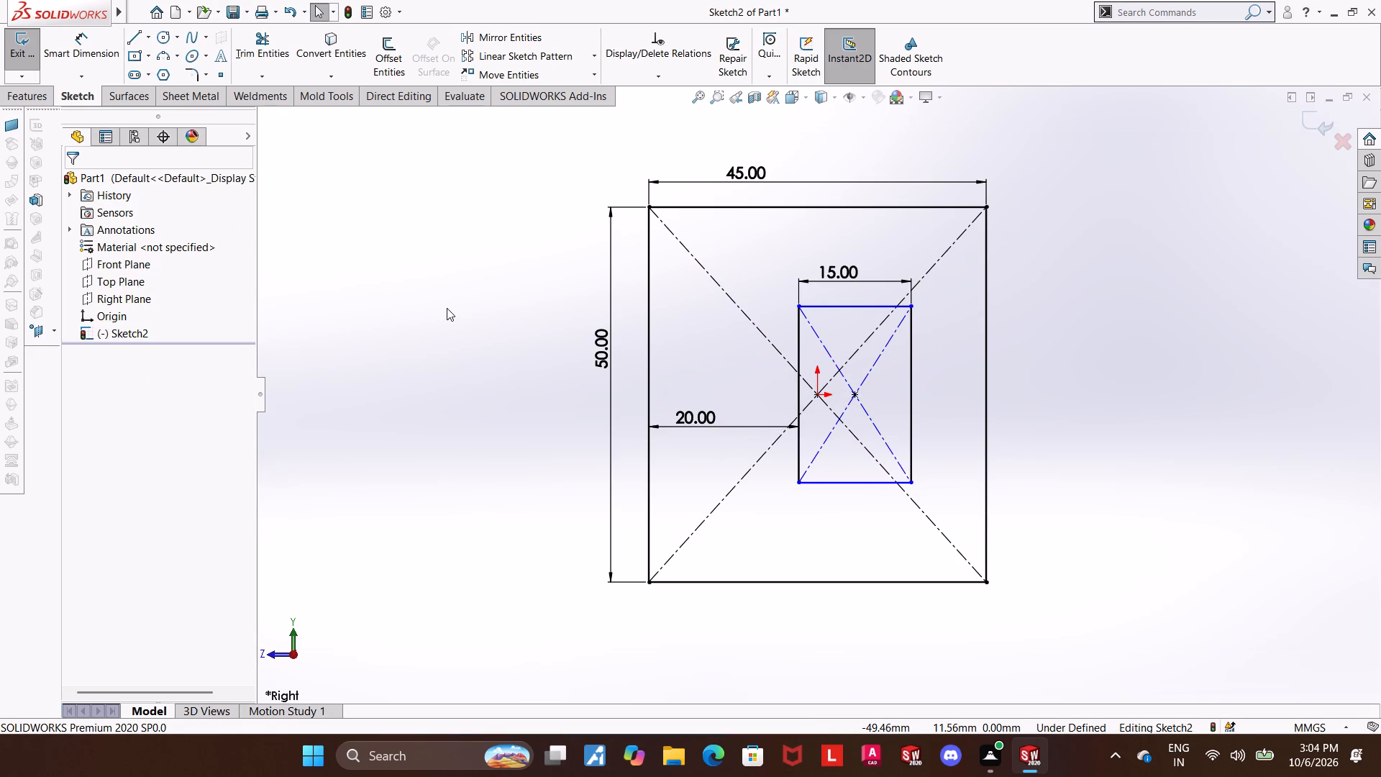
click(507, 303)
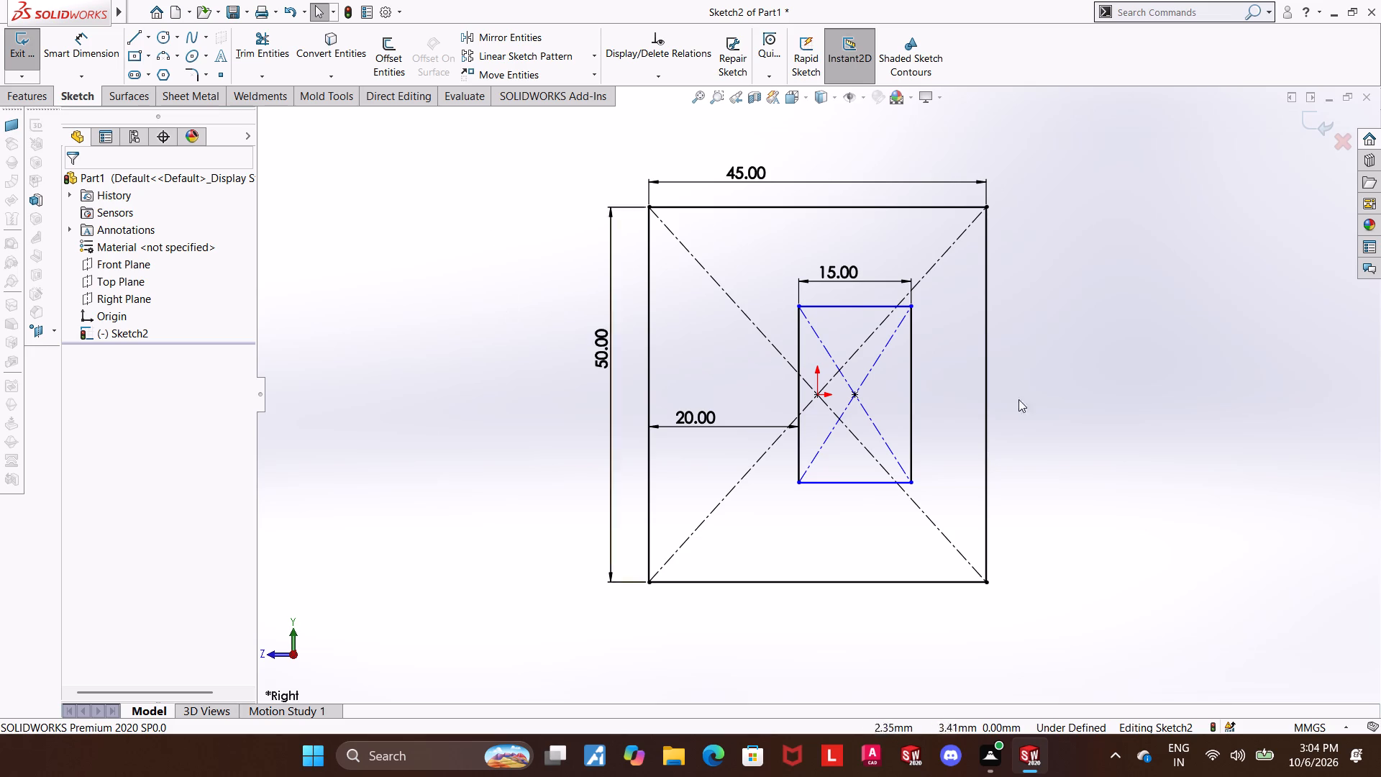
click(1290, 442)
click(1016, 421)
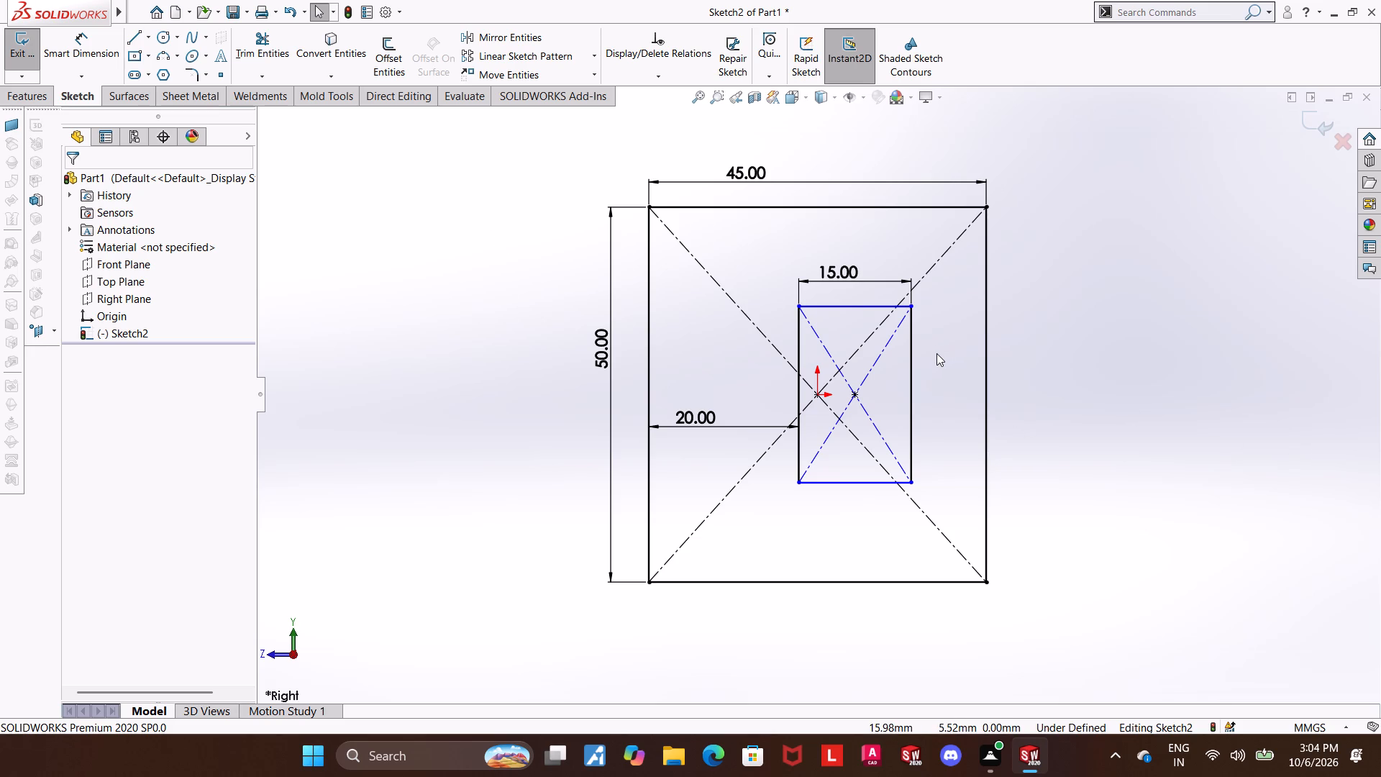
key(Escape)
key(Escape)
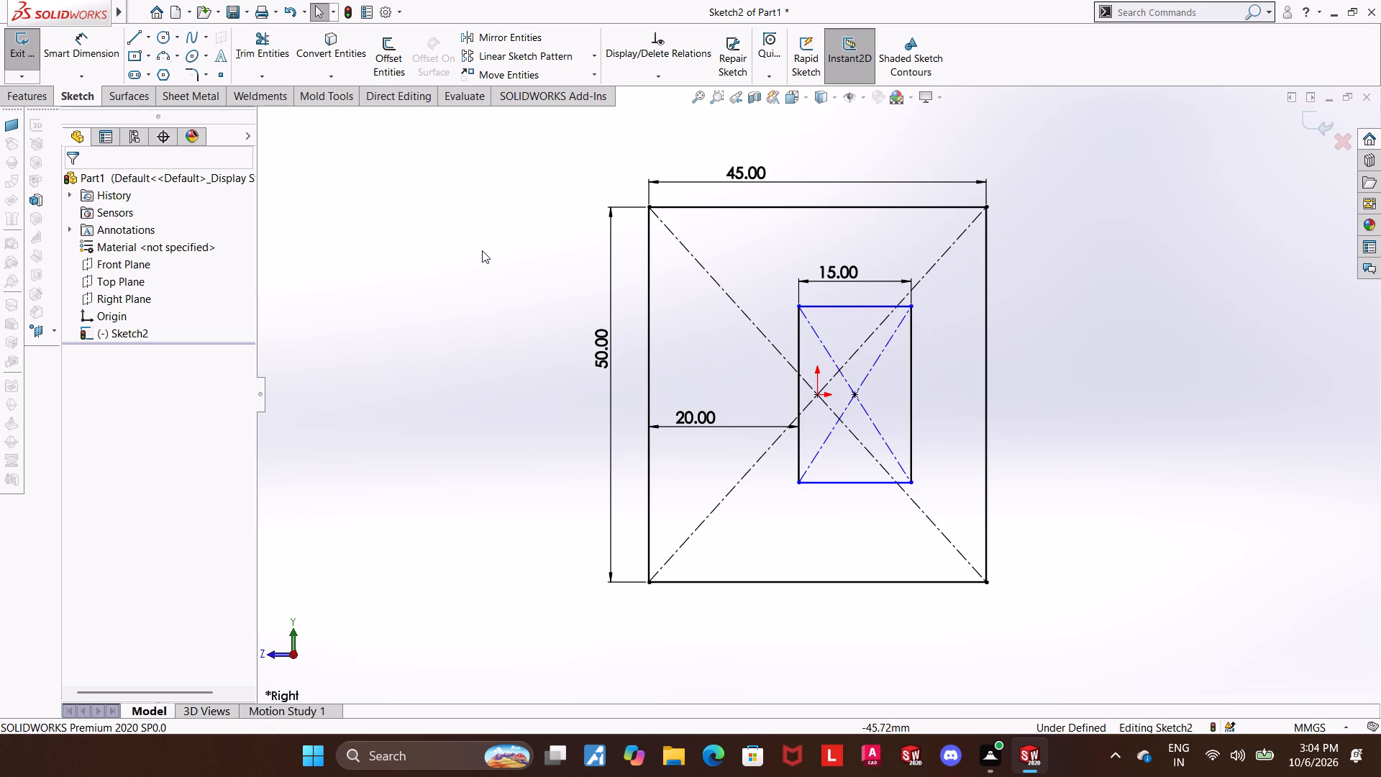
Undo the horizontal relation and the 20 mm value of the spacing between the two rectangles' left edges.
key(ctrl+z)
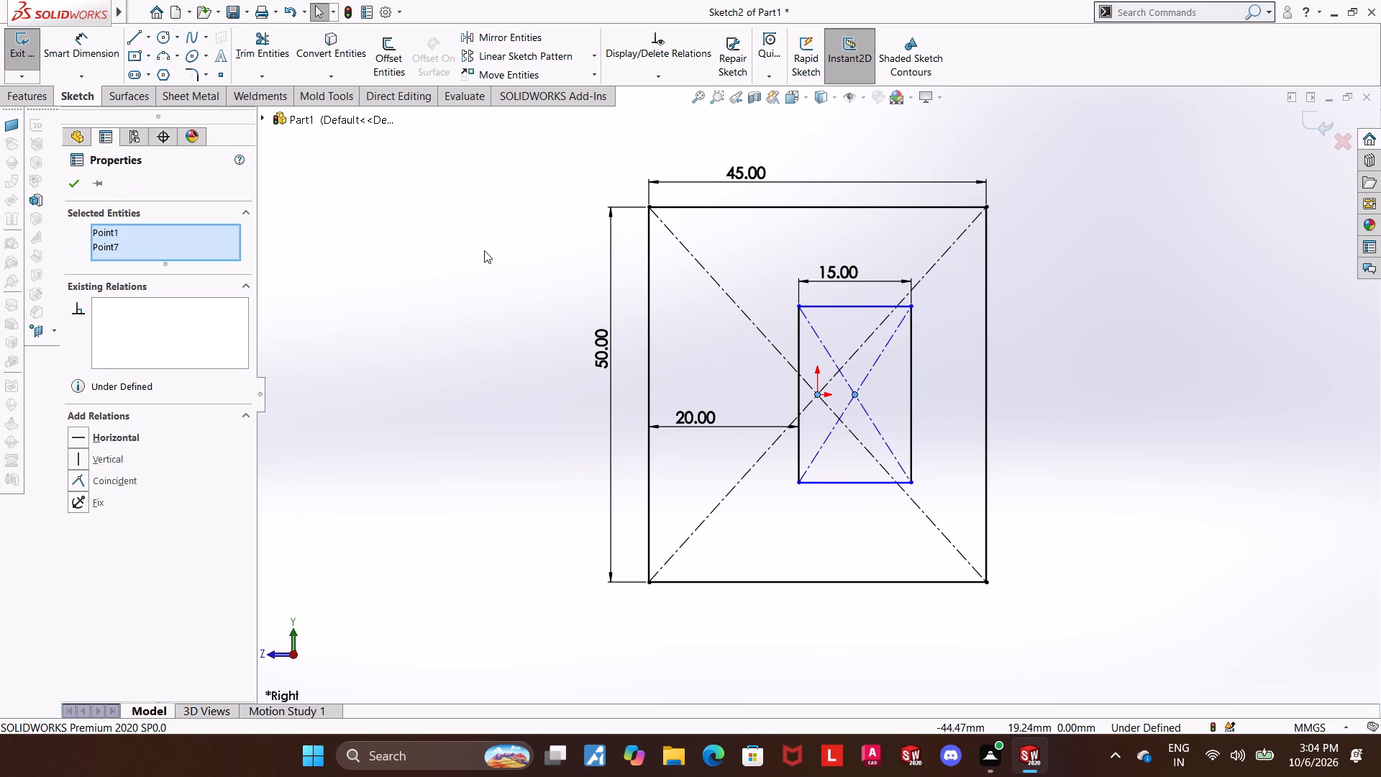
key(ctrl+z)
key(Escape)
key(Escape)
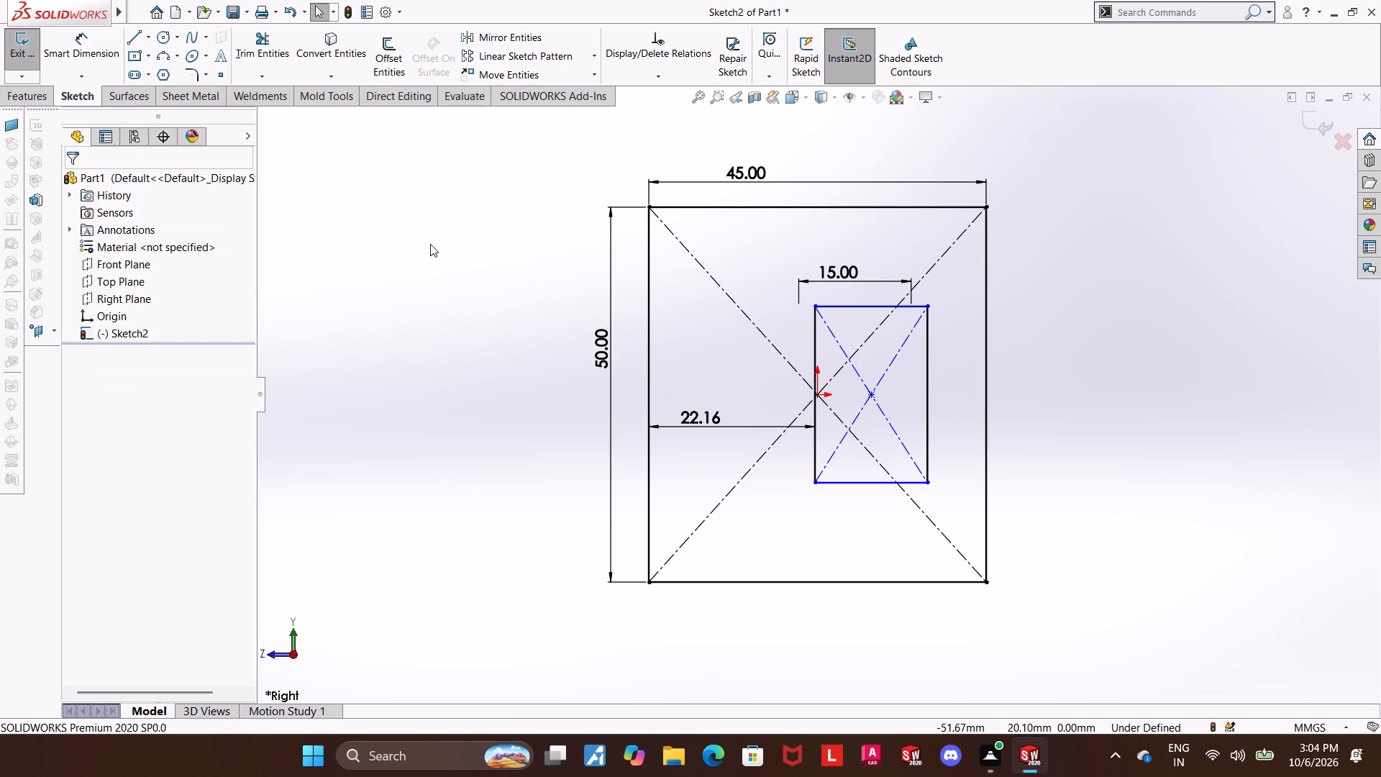
Set the distance between the outer and inner rectangles' left edges to 20 mm.
double_click(681, 419)
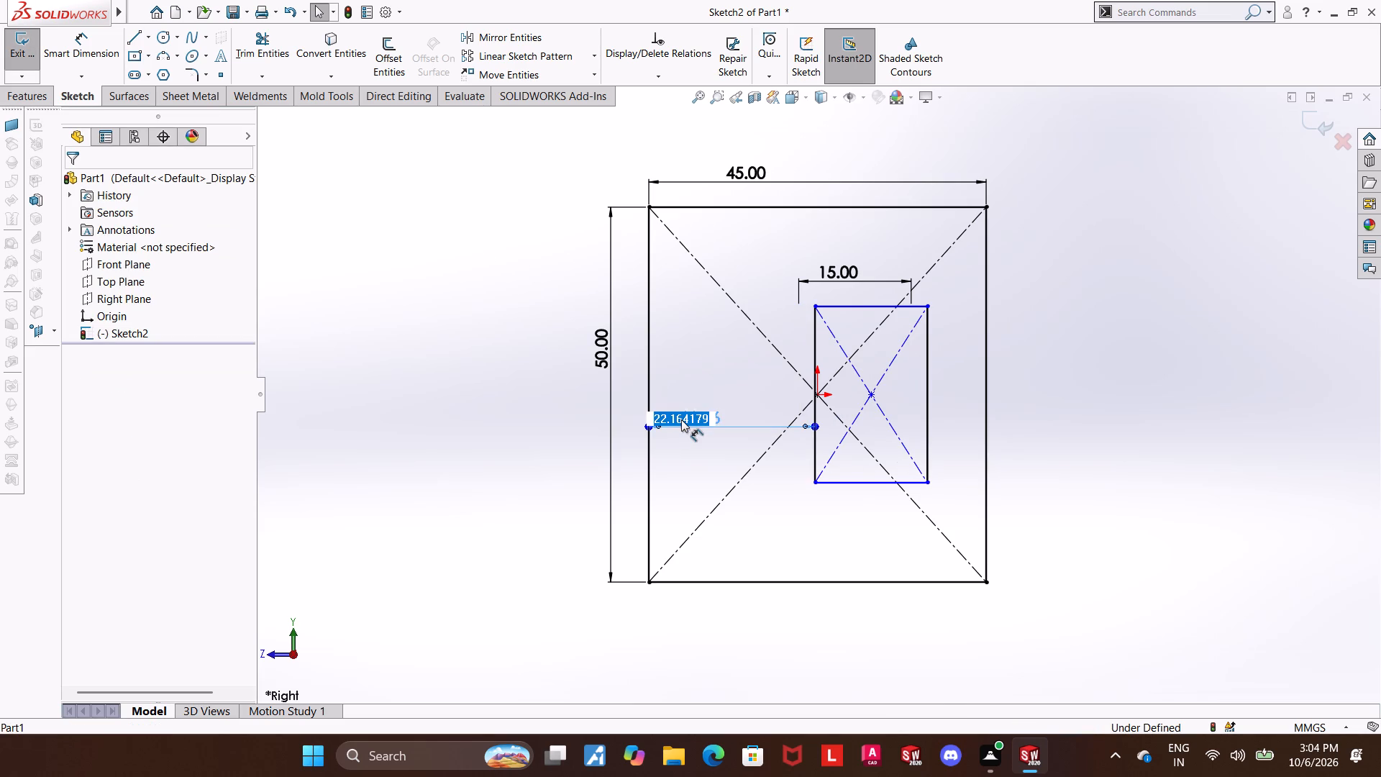
drag(714, 421, 665, 416)
click(688, 447)
double_click(701, 421)
drag(724, 419, 505, 424)
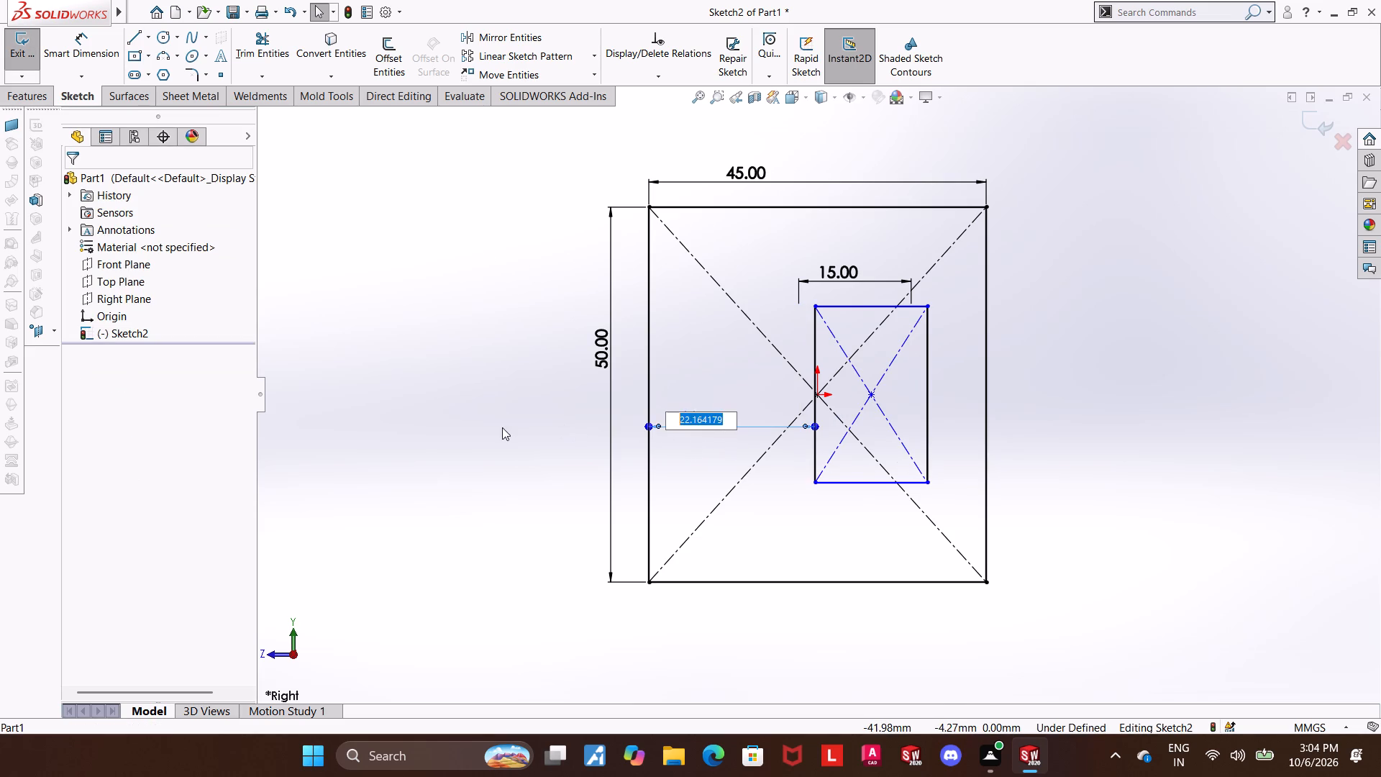
text(20)
key(Return)
key(Escape)
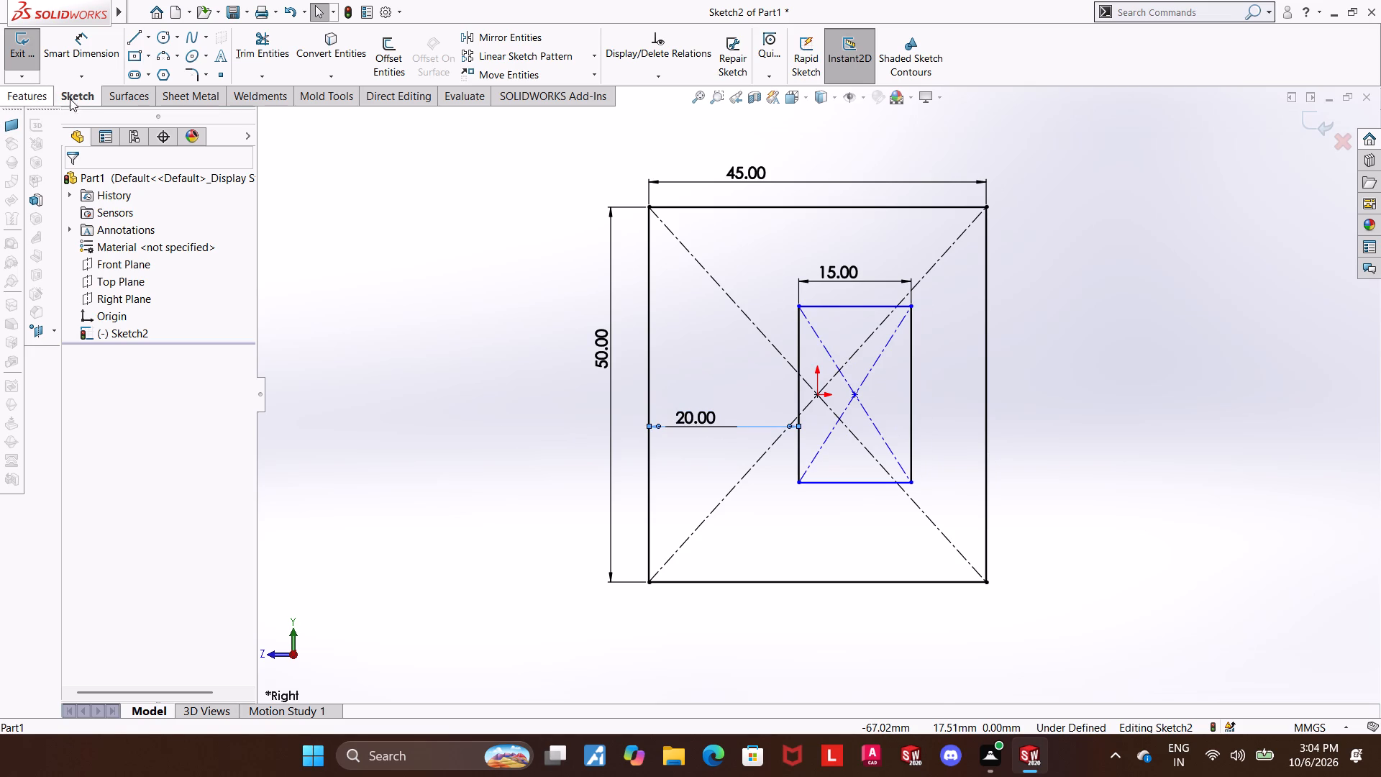
Dimension the distance between the inner and outer rectangles' bottom edges as 20 mm.
click(83, 40)
click(864, 479)
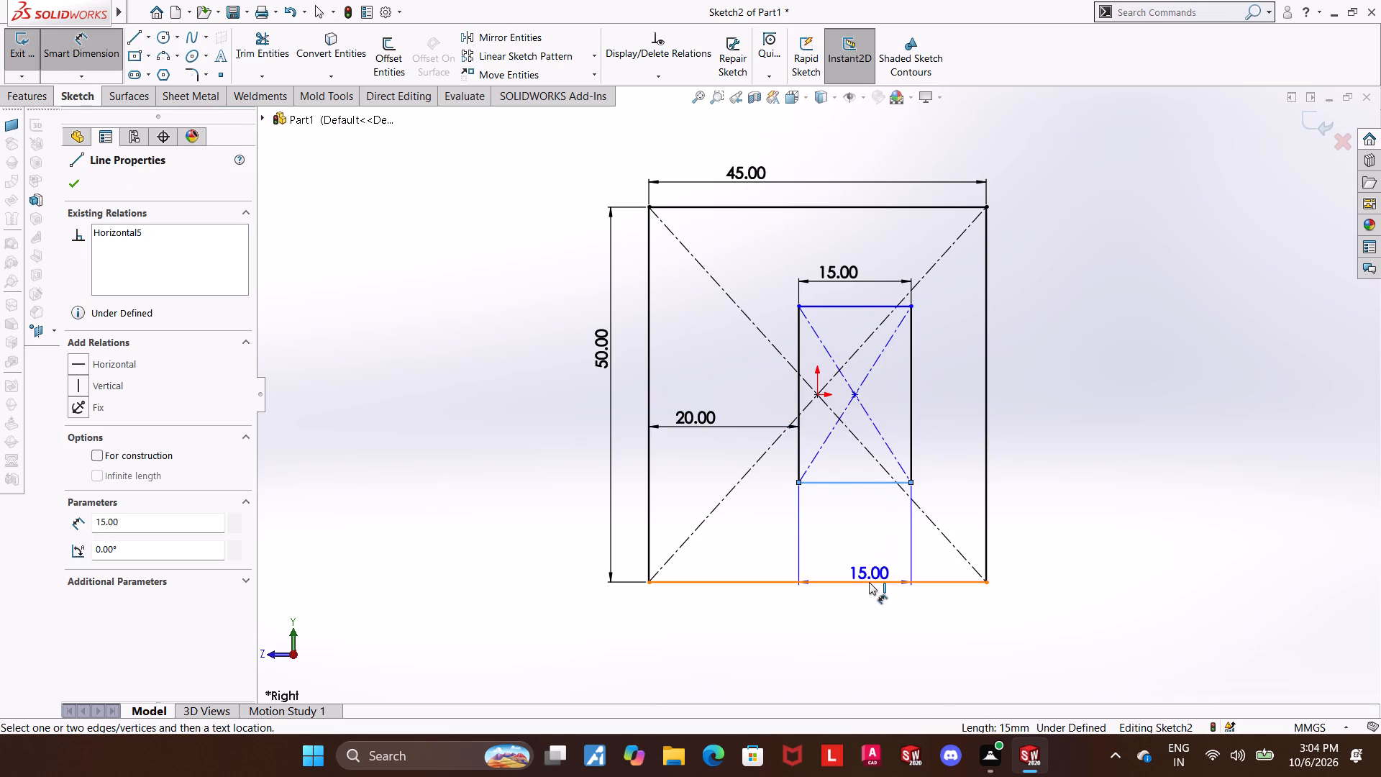
click(869, 582)
click(877, 557)
text(20)
key(Return)
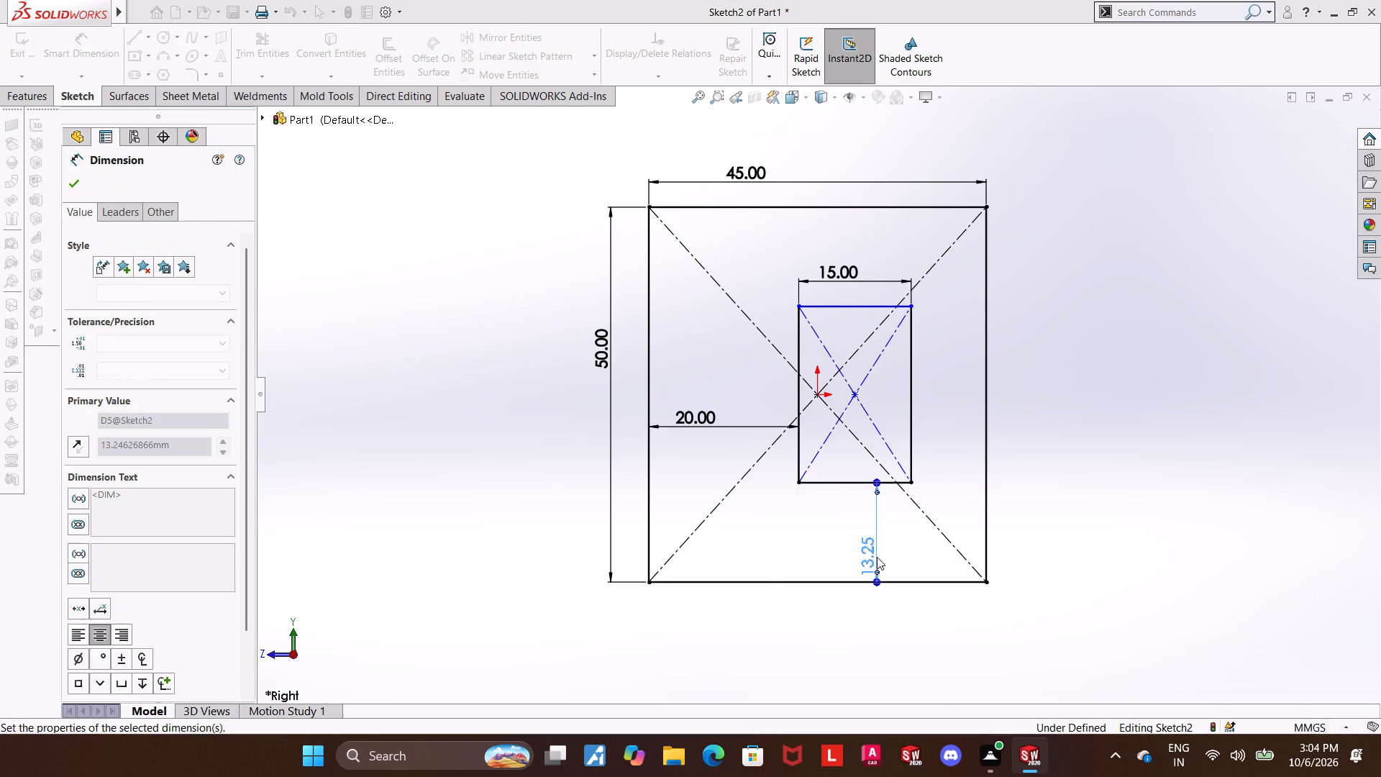
key(Escape)
key(Escape)
Dimension the inner rectangle's right edge as 15 mm and exit the sketch.
click(66, 50)
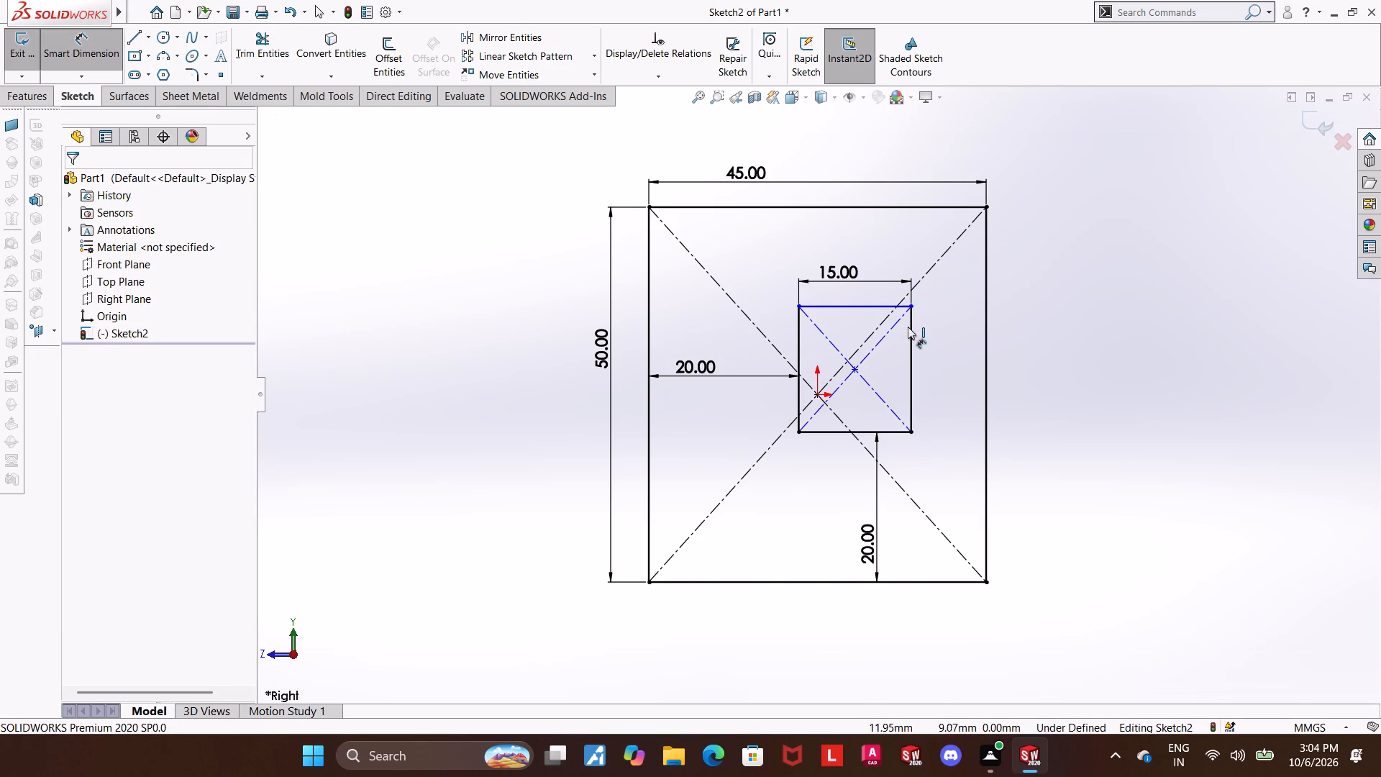
click(916, 342)
click(913, 346)
click(924, 348)
text(15)
key(Return)
key(Escape)
key(Escape)
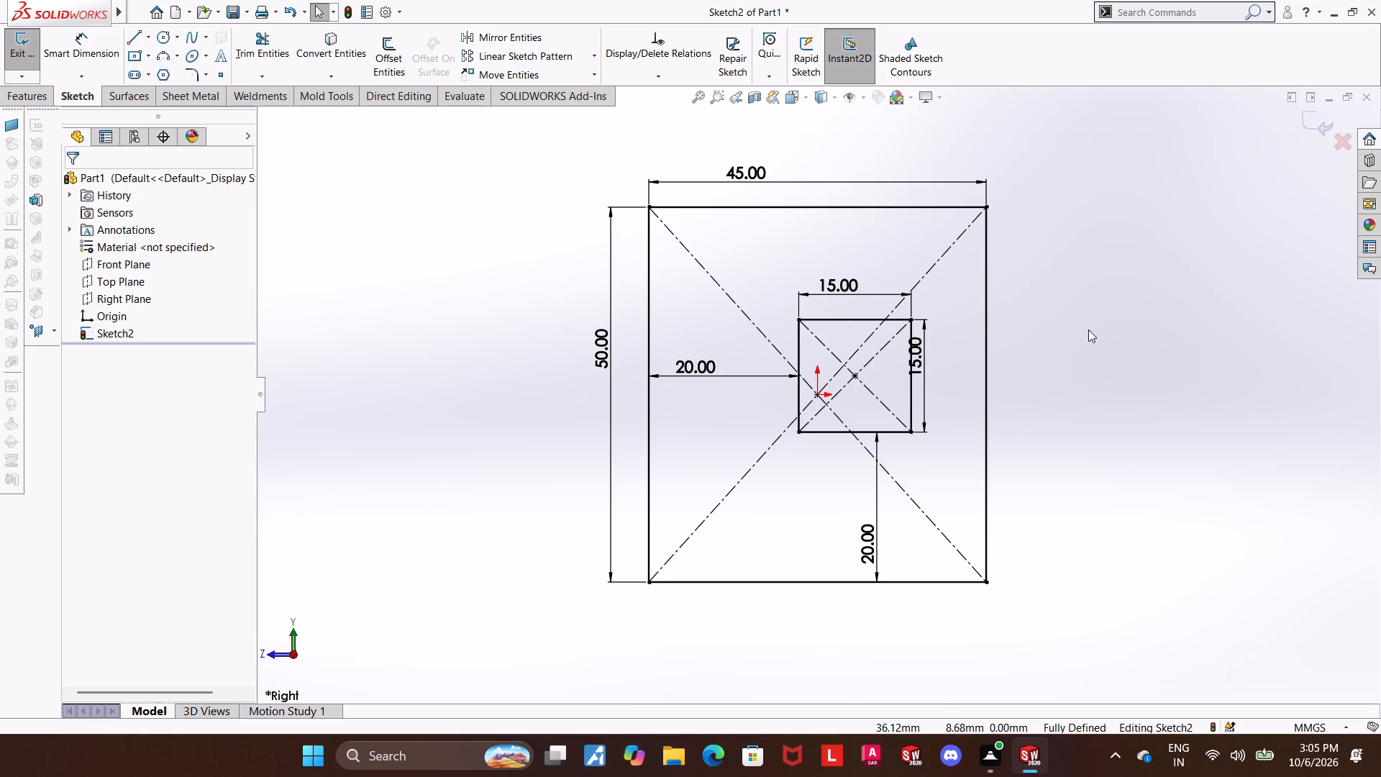
click(1313, 122)
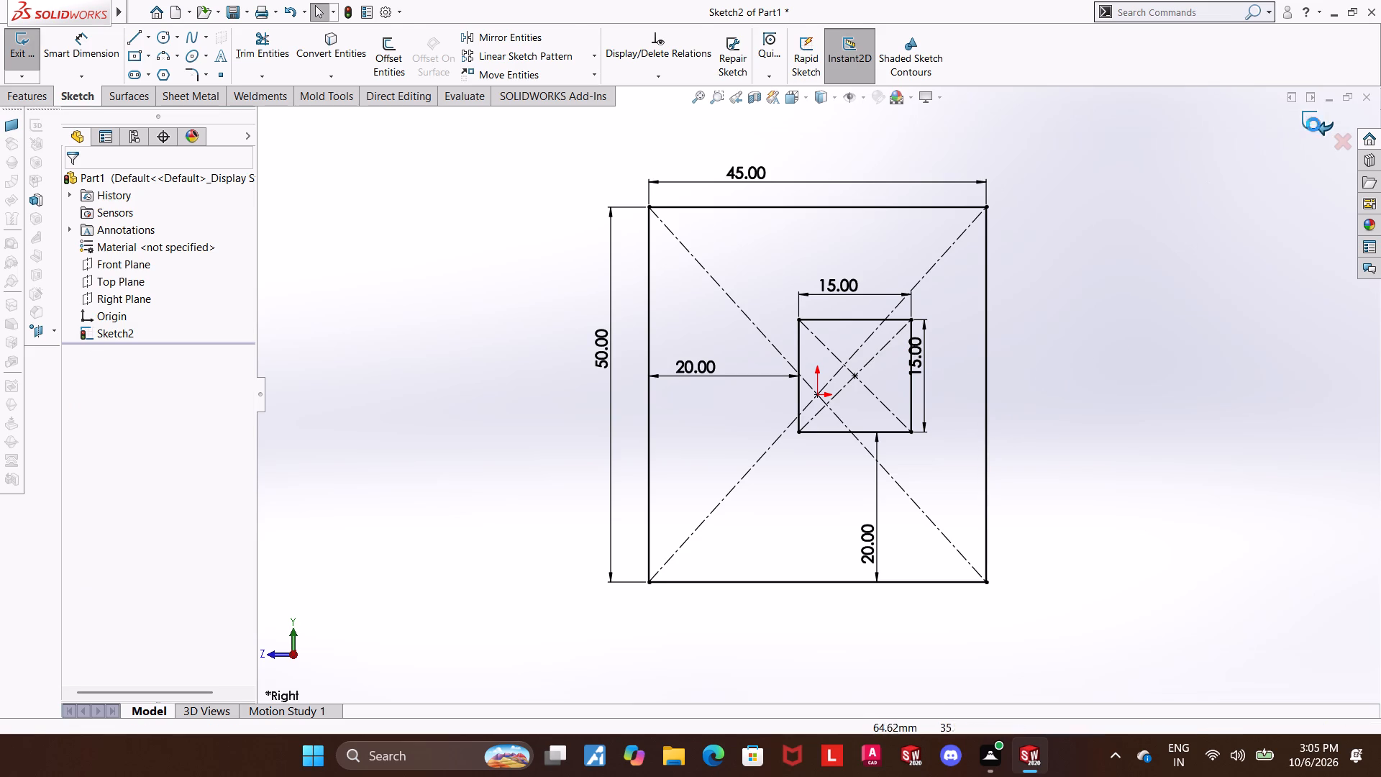
Extrude the nested-rectangle sketch as a boss with a Mid Plane end condition and a depth of 90 mm.
middle_drag(1157, 394, 1144, 400)
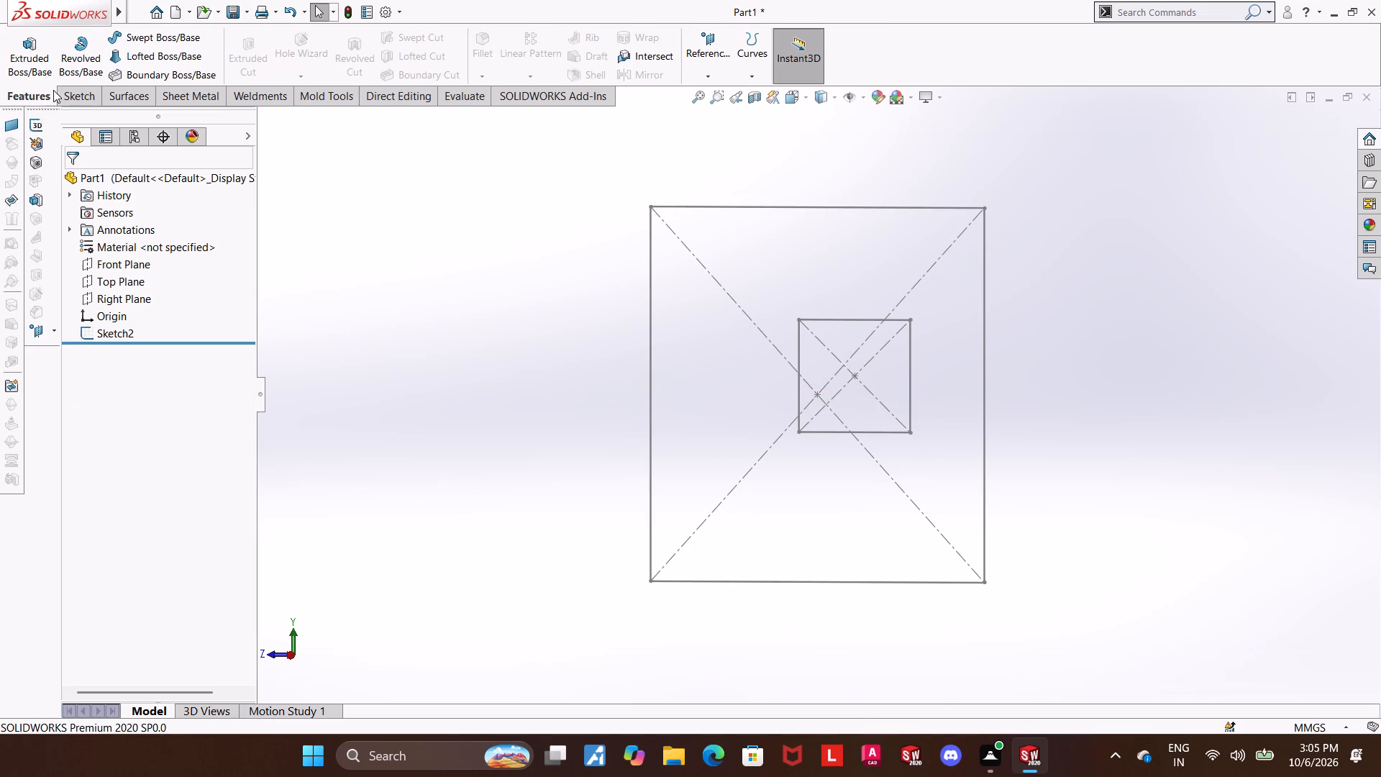
click(41, 46)
click(264, 115)
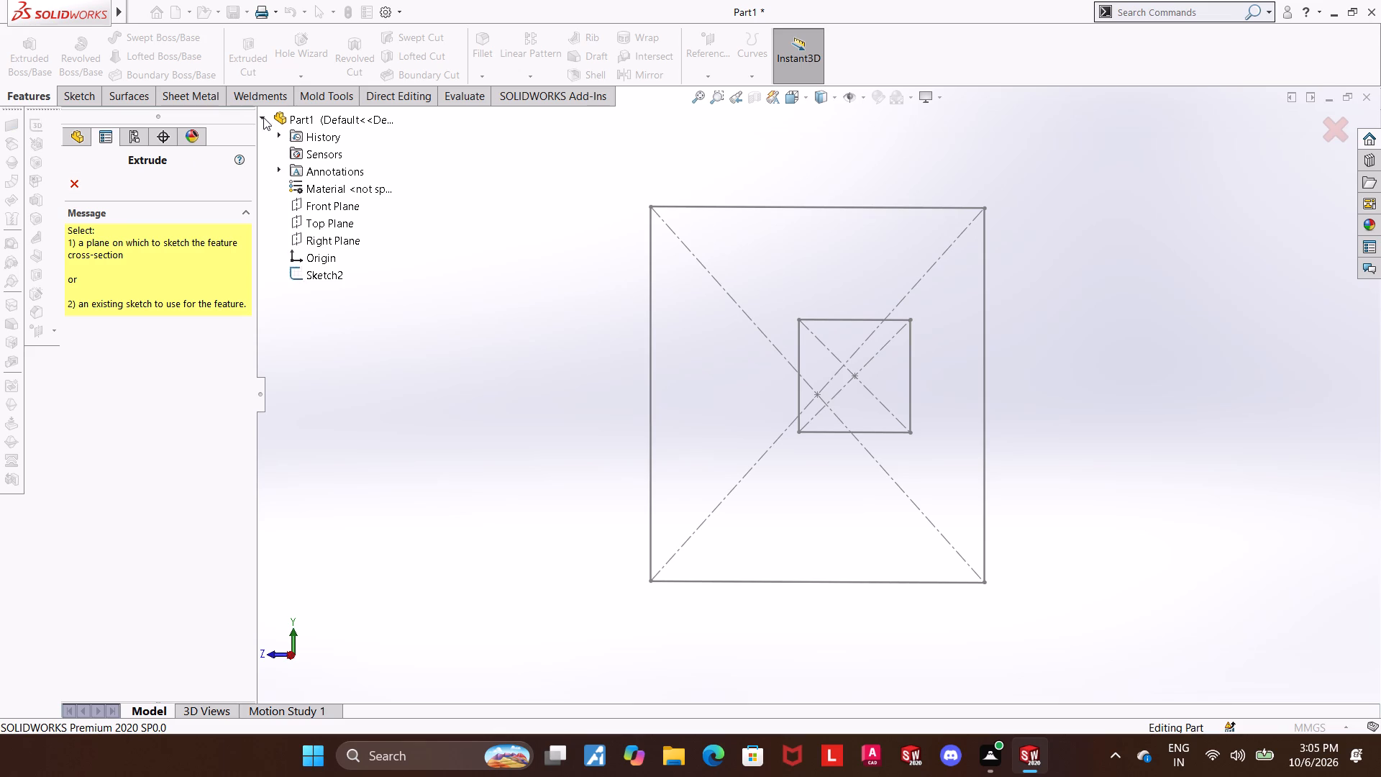
click(324, 273)
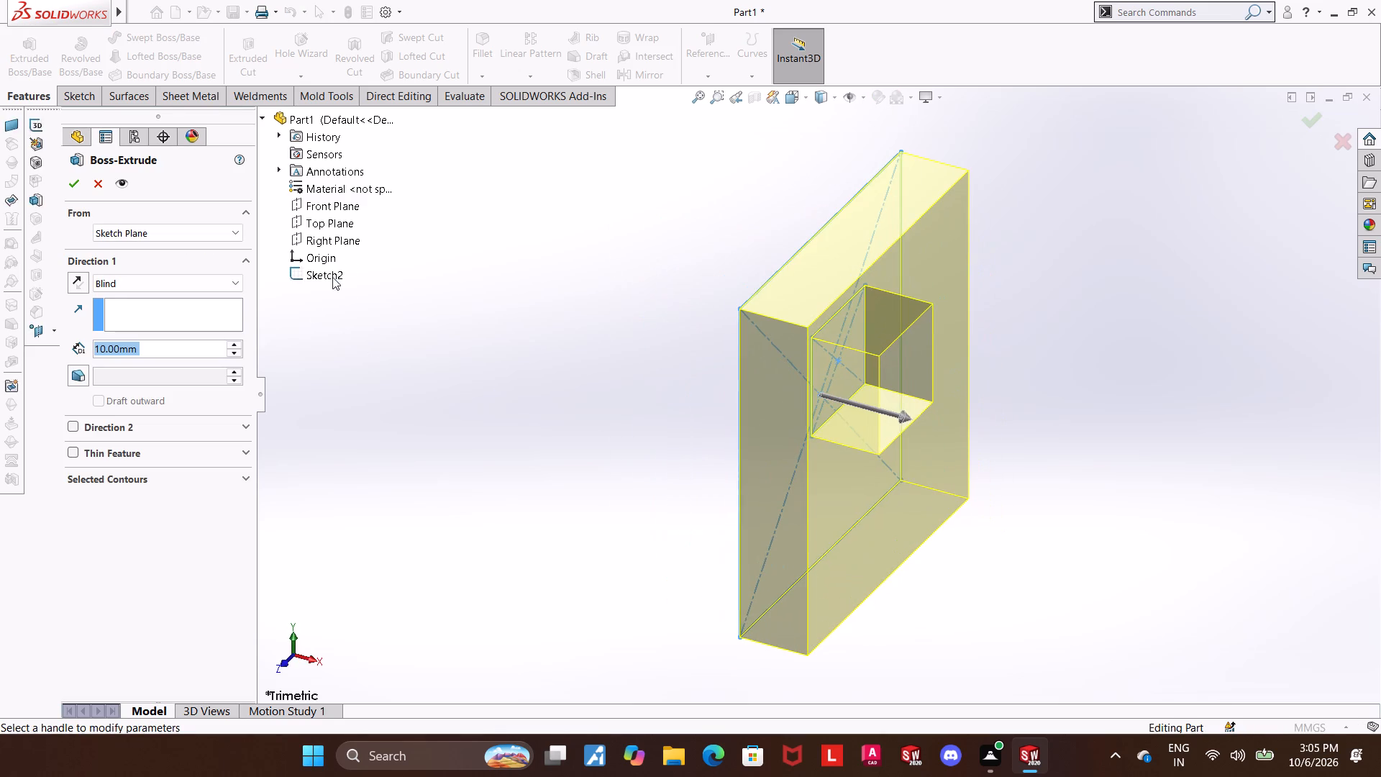
click(118, 286)
click(128, 357)
middle_drag(658, 435, 626, 423)
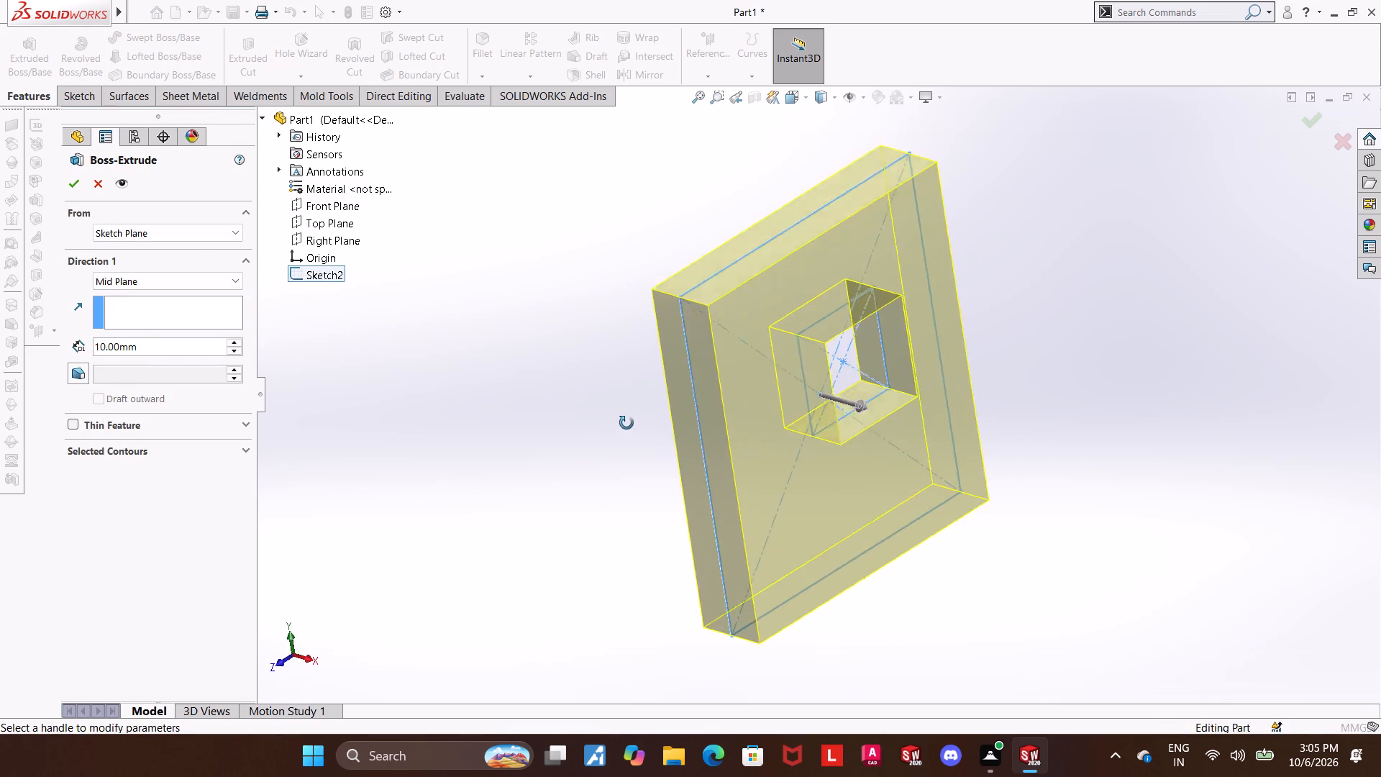
middle_drag(626, 423, 514, 594)
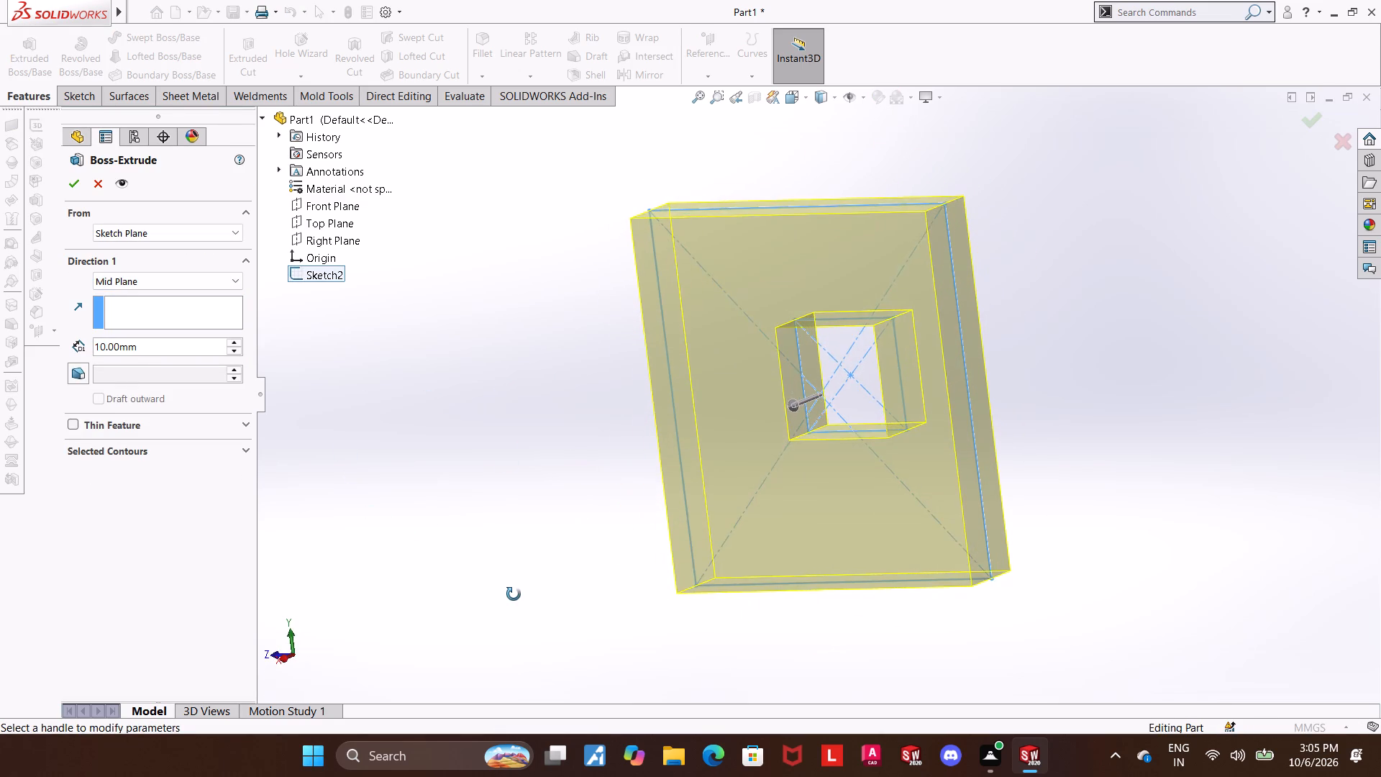
middle_drag(514, 594, 505, 625)
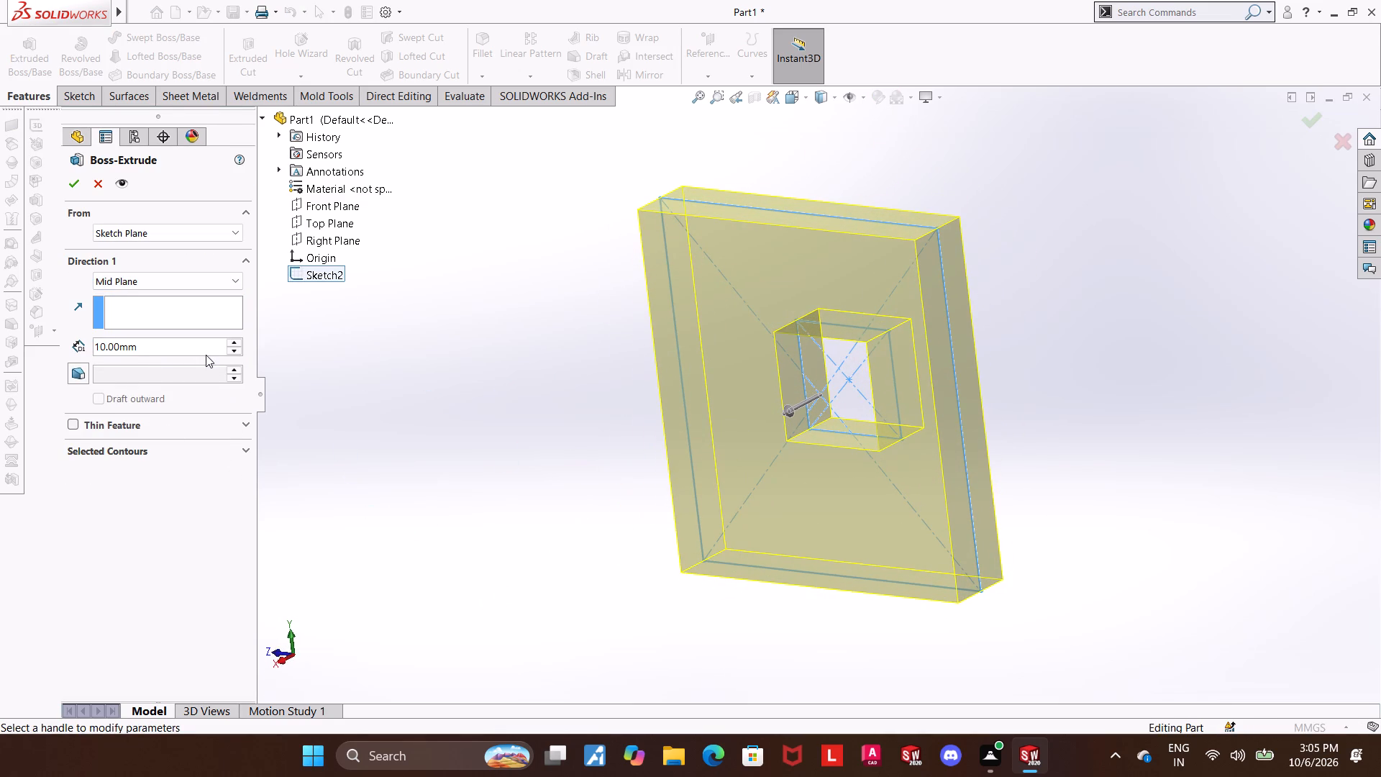
click(206, 355)
click(203, 348)
drag(203, 348, 151, 341)
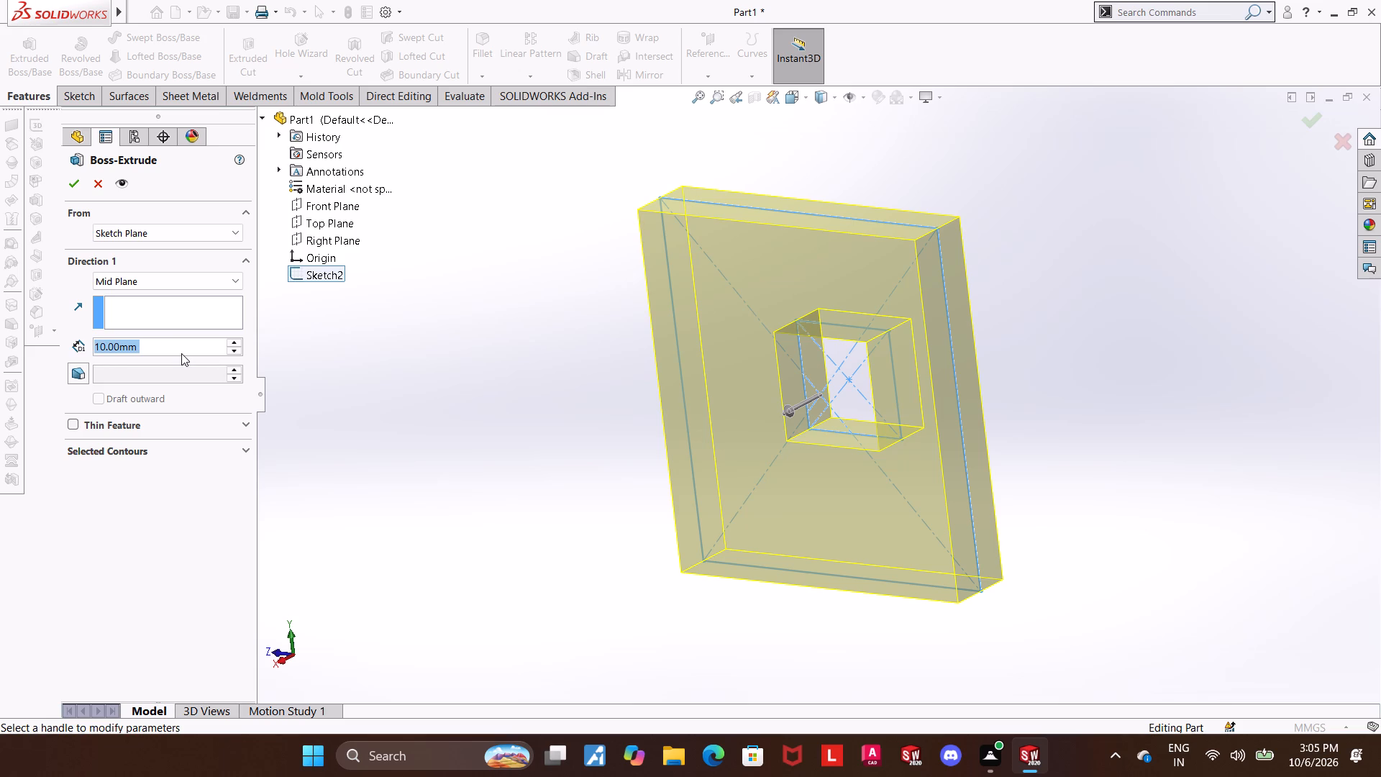
text(90)
key(Return)
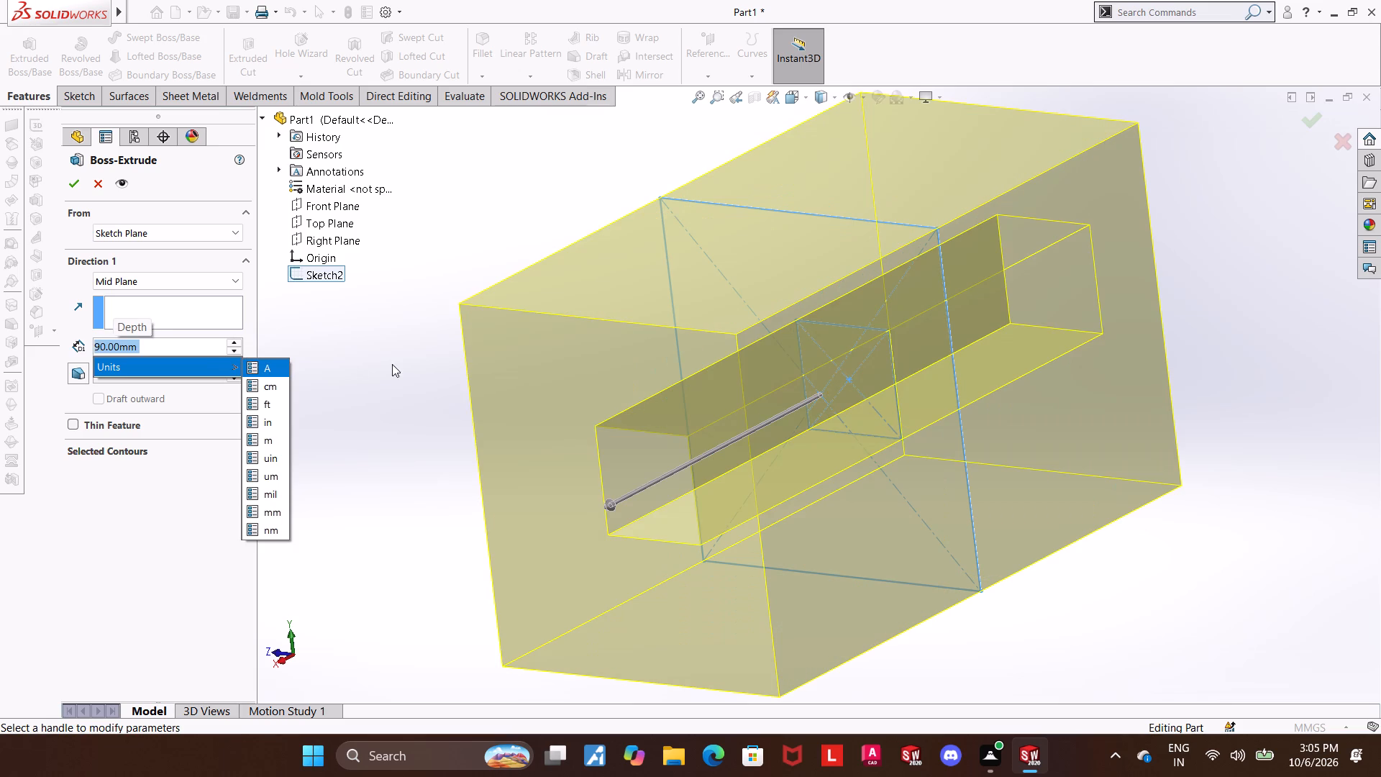
click(65, 182)
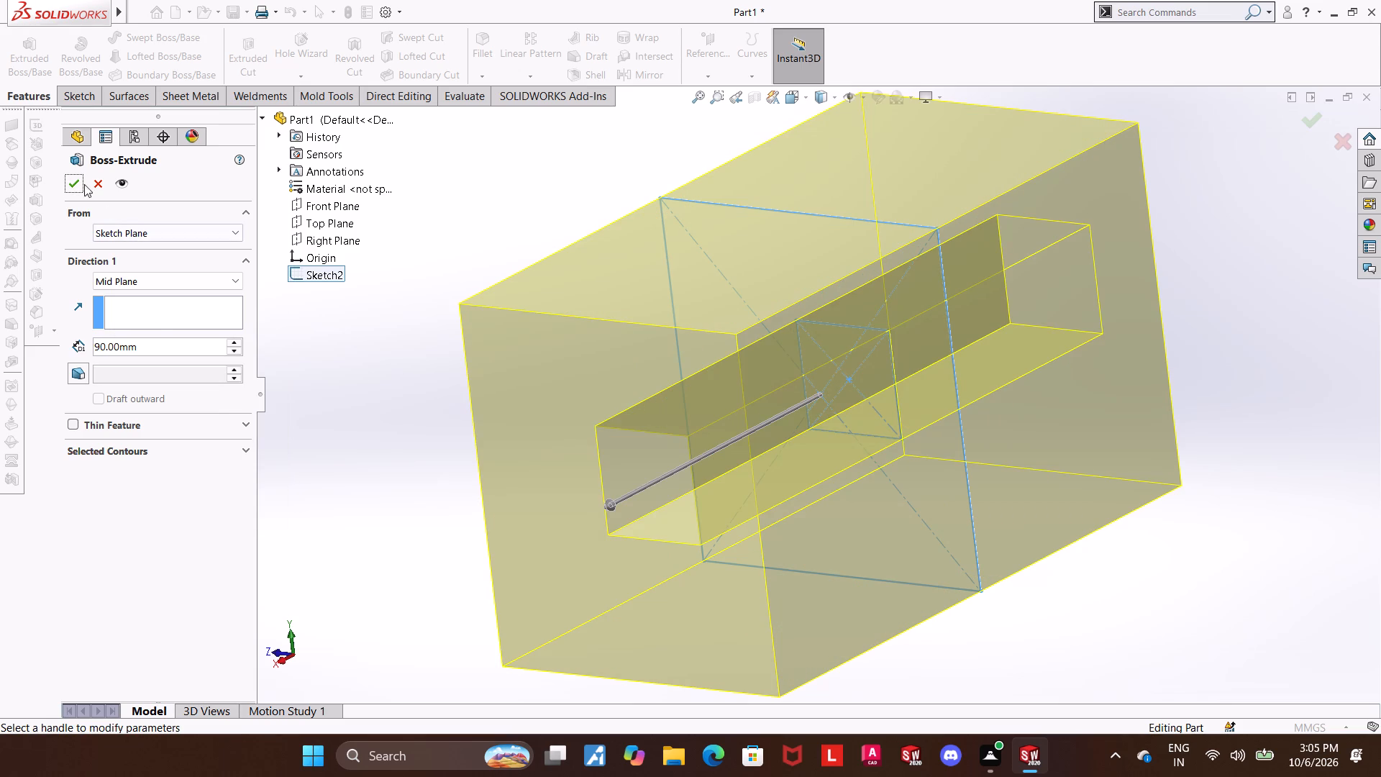
click(81, 181)
click(373, 517)
Examine the extruded block and its square through-opening from several sides.
scroll(1089, 488, up, 1)
middle_drag(1076, 491, 1080, 537)
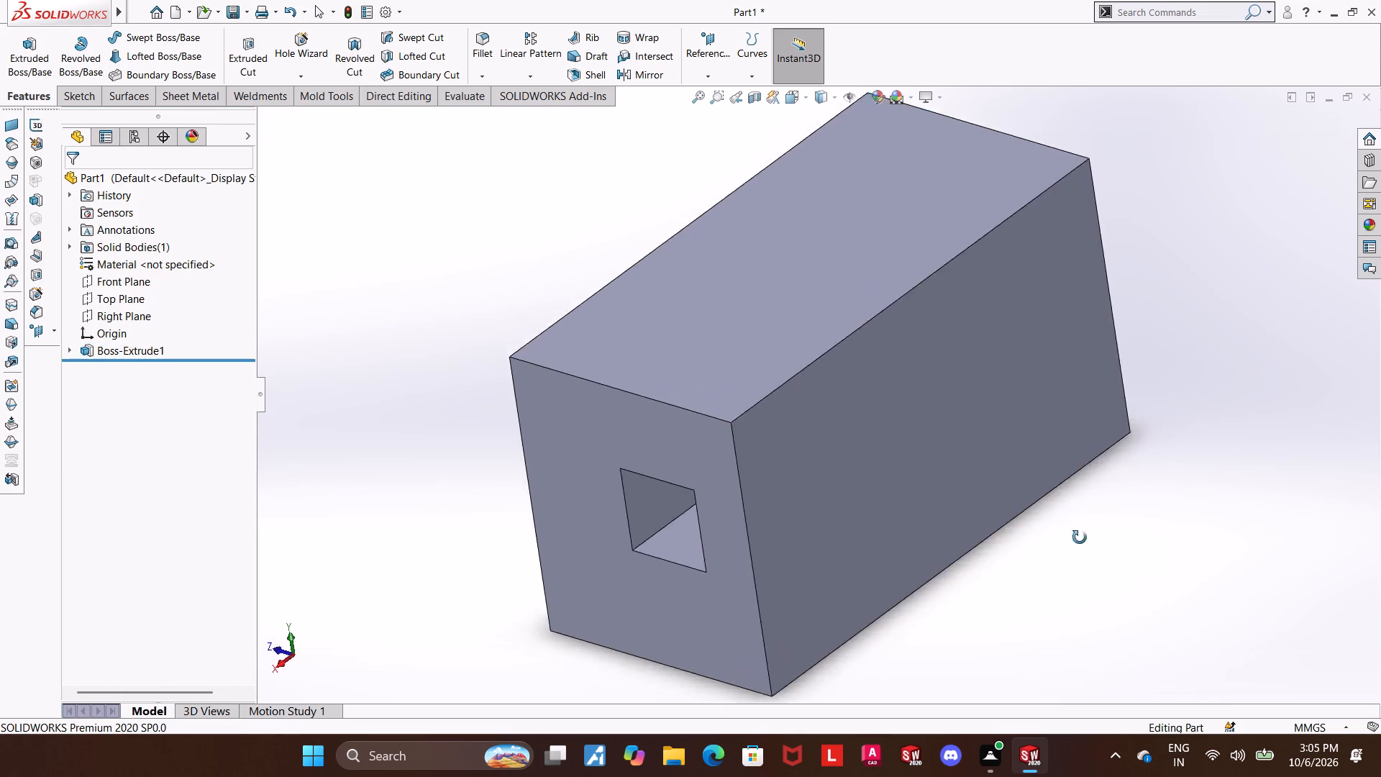
middle_drag(1080, 537, 1069, 454)
scroll(1039, 454, up, 2)
middle_drag(1054, 484, 1106, 485)
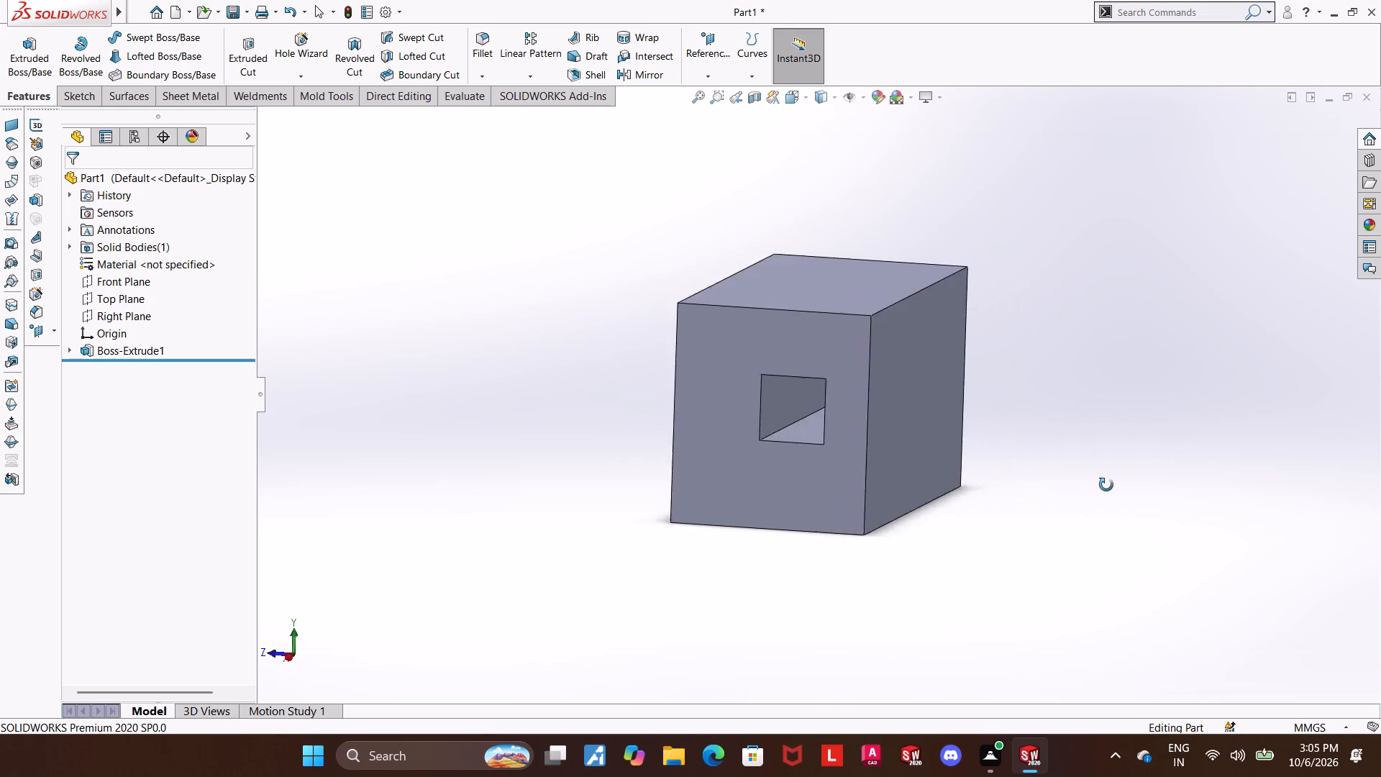
middle_drag(1106, 485, 1121, 463)
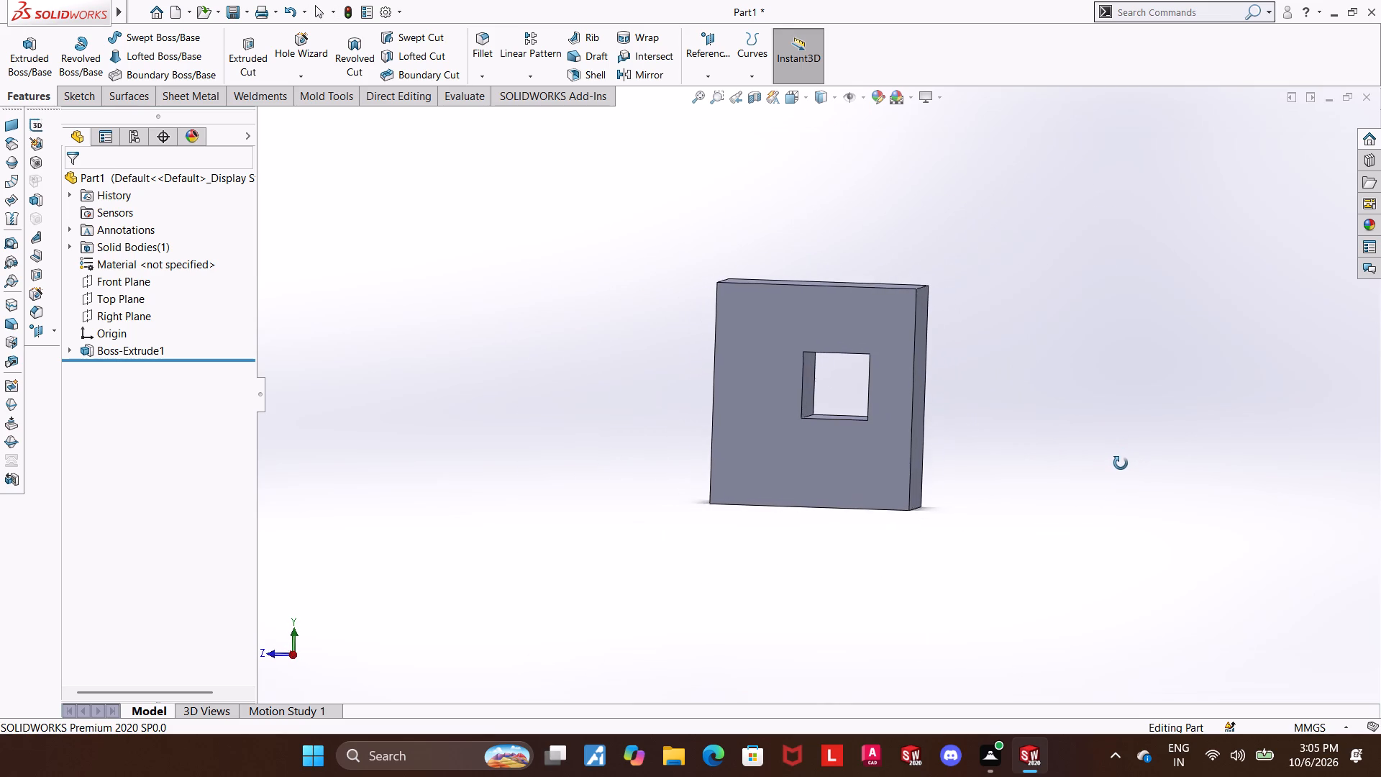
middle_drag(1121, 463, 1122, 465)
middle_drag(1171, 434, 1153, 486)
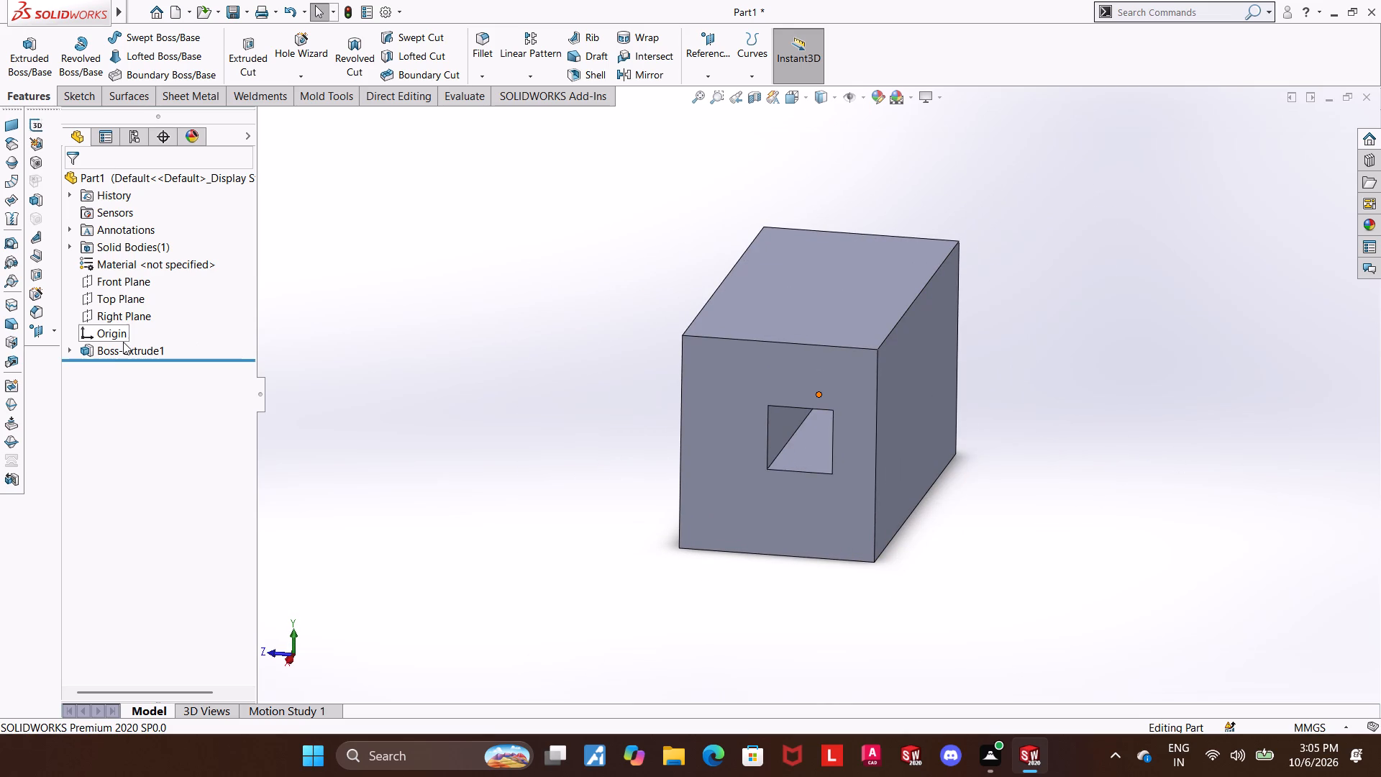
Reopen the block extrusion's sketch, review its dimensions in an isometric view, and exit the sketch.
click(68, 348)
click(117, 363)
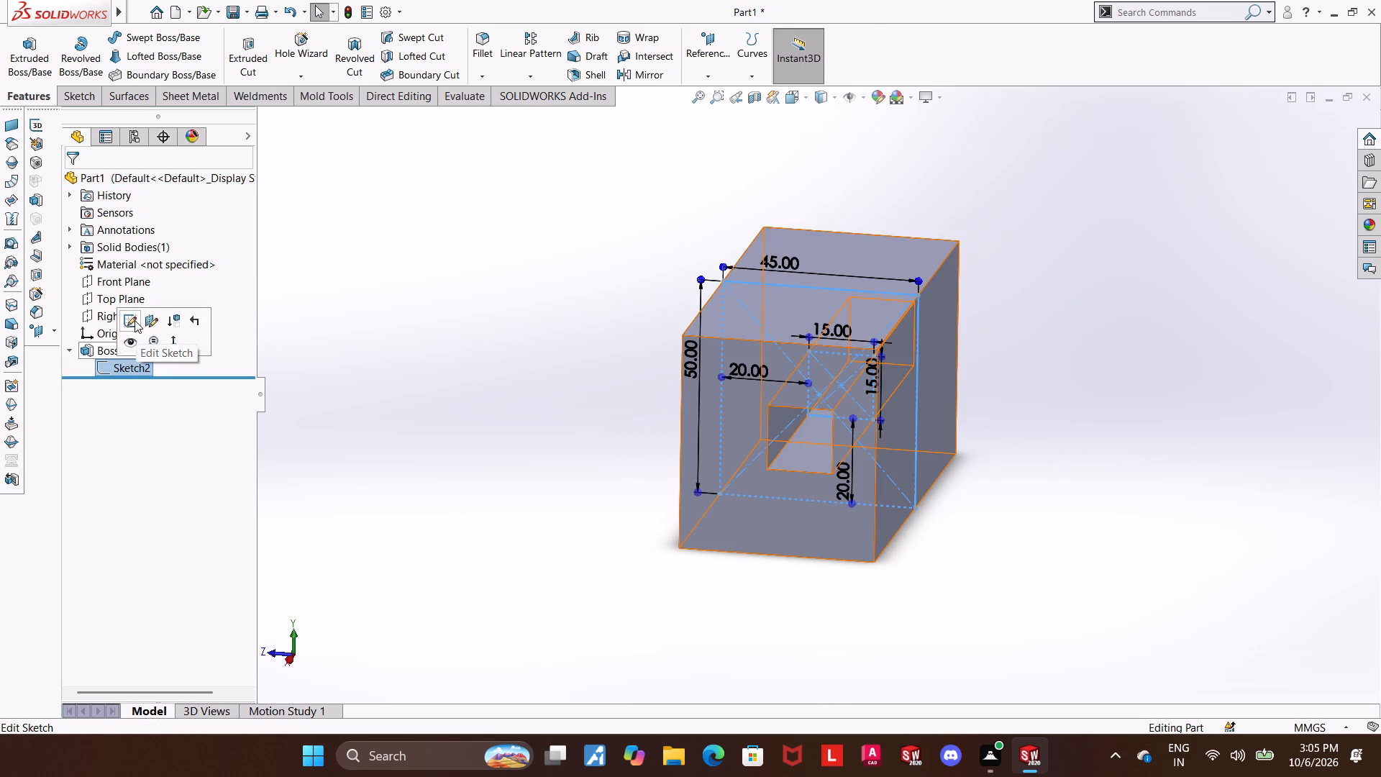
click(135, 320)
click(1103, 460)
scroll(1046, 352, down, 1)
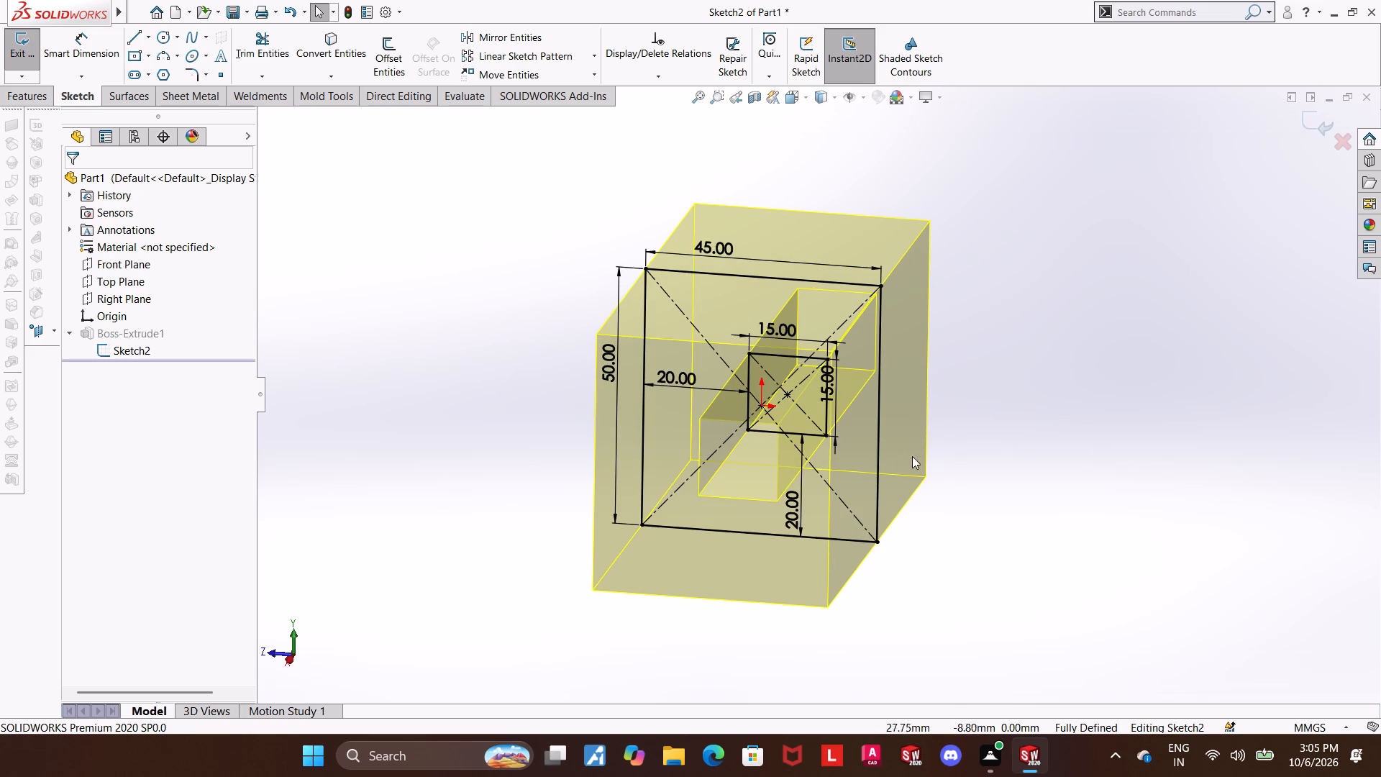
click(795, 95)
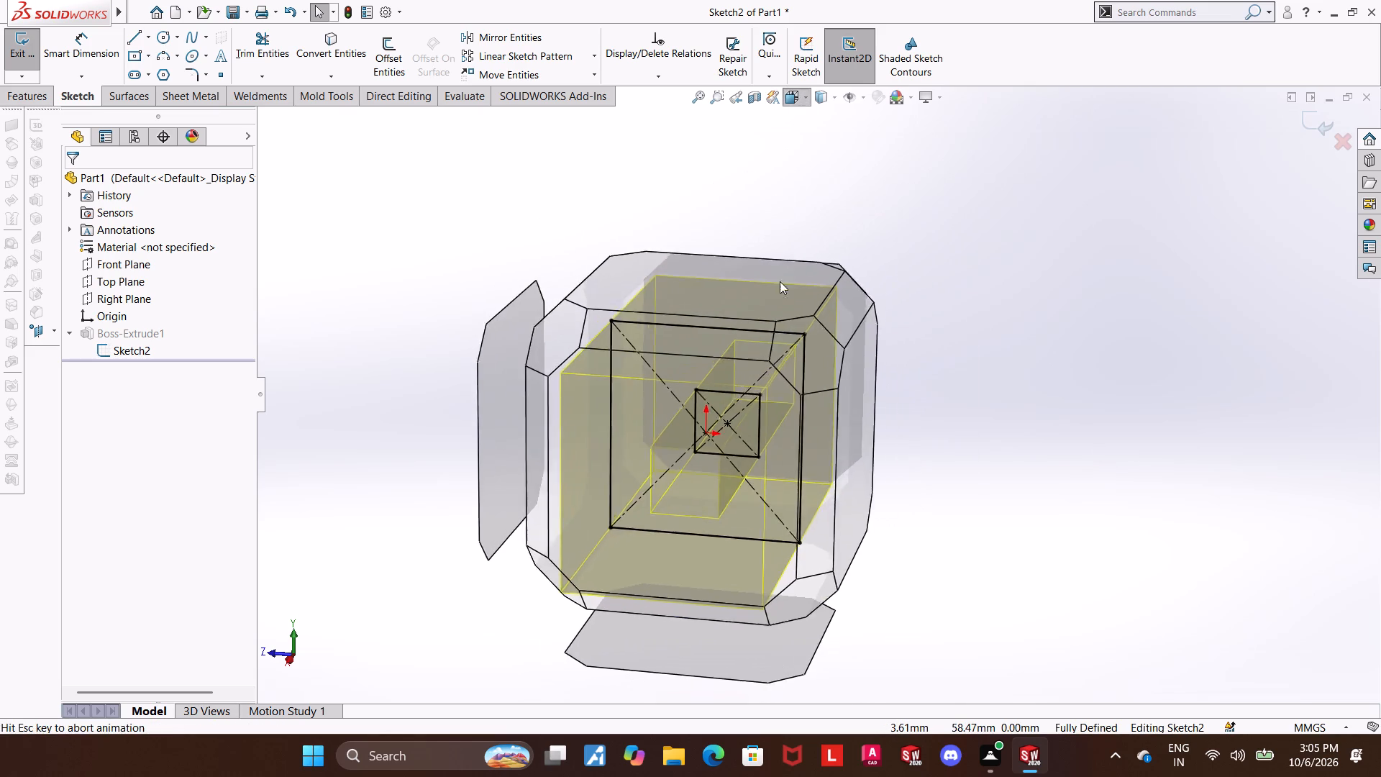
click(745, 408)
click(1190, 510)
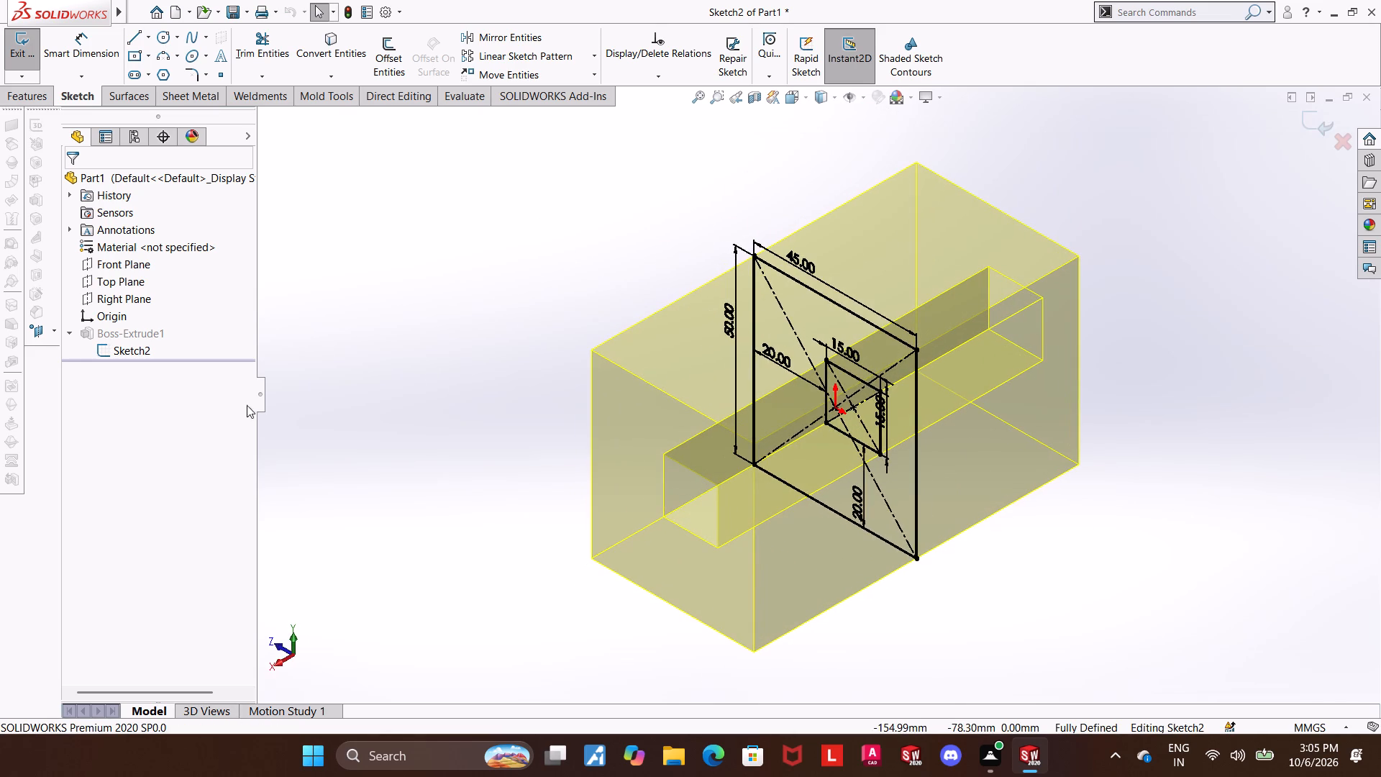
click(1294, 132)
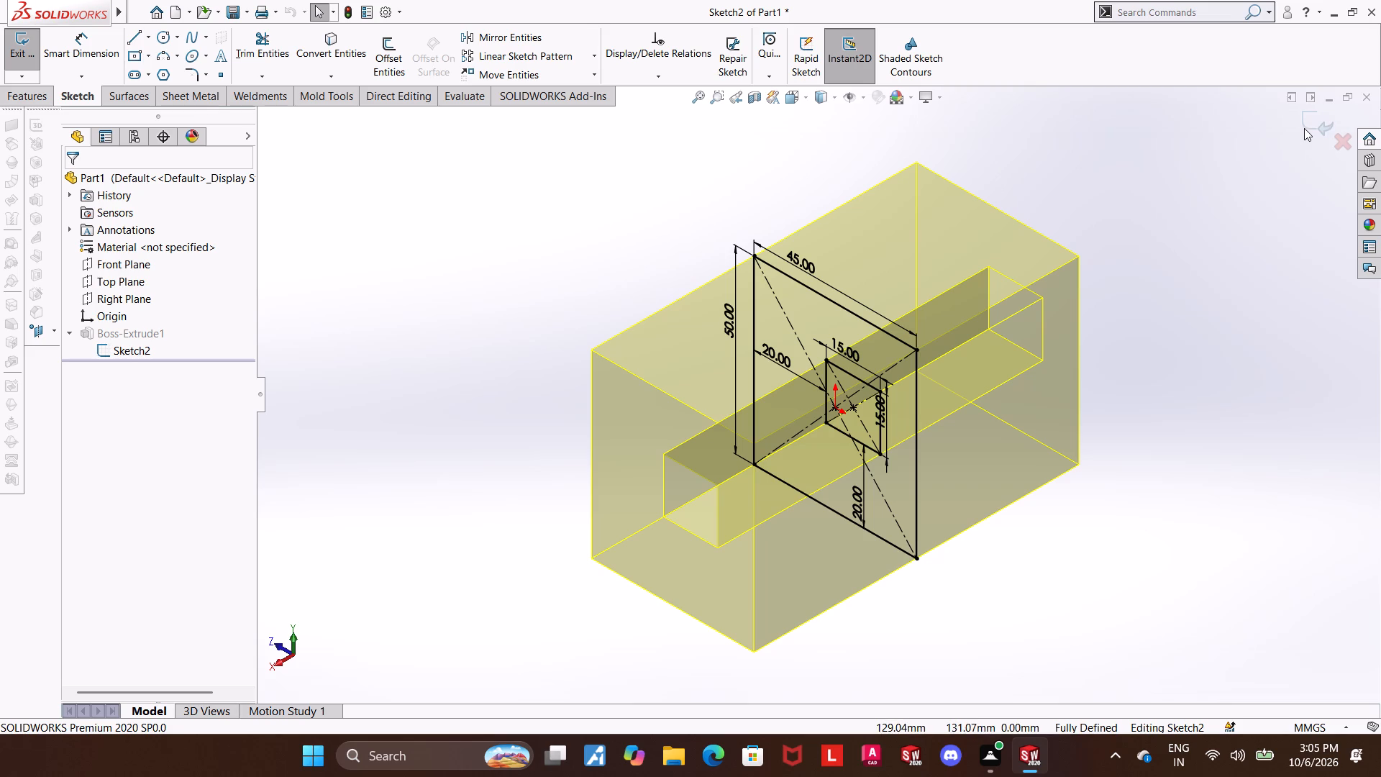
click(1304, 128)
click(1312, 133)
click(1282, 261)
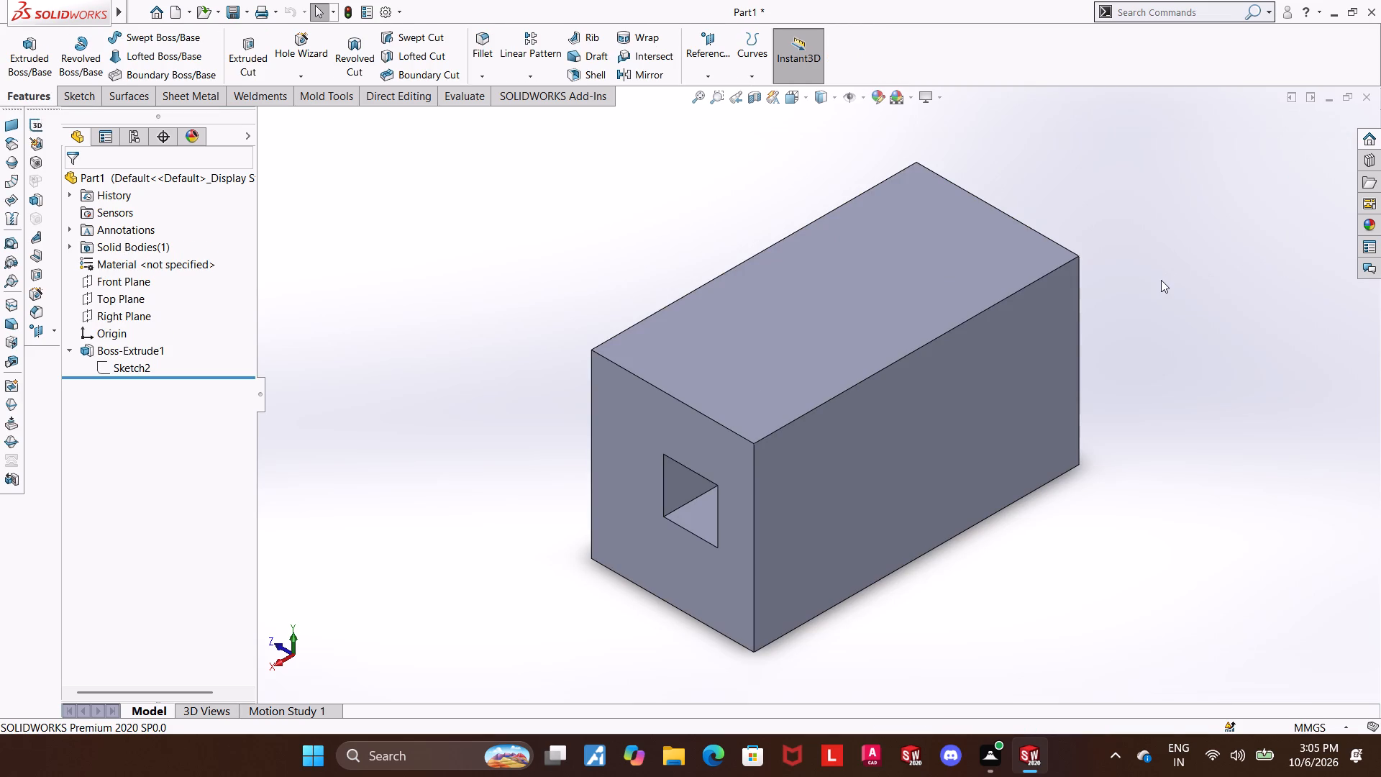
On the block's top face, sketch a corner rectangle about 77 × 37 mm starting on one long edge.
click(876, 309)
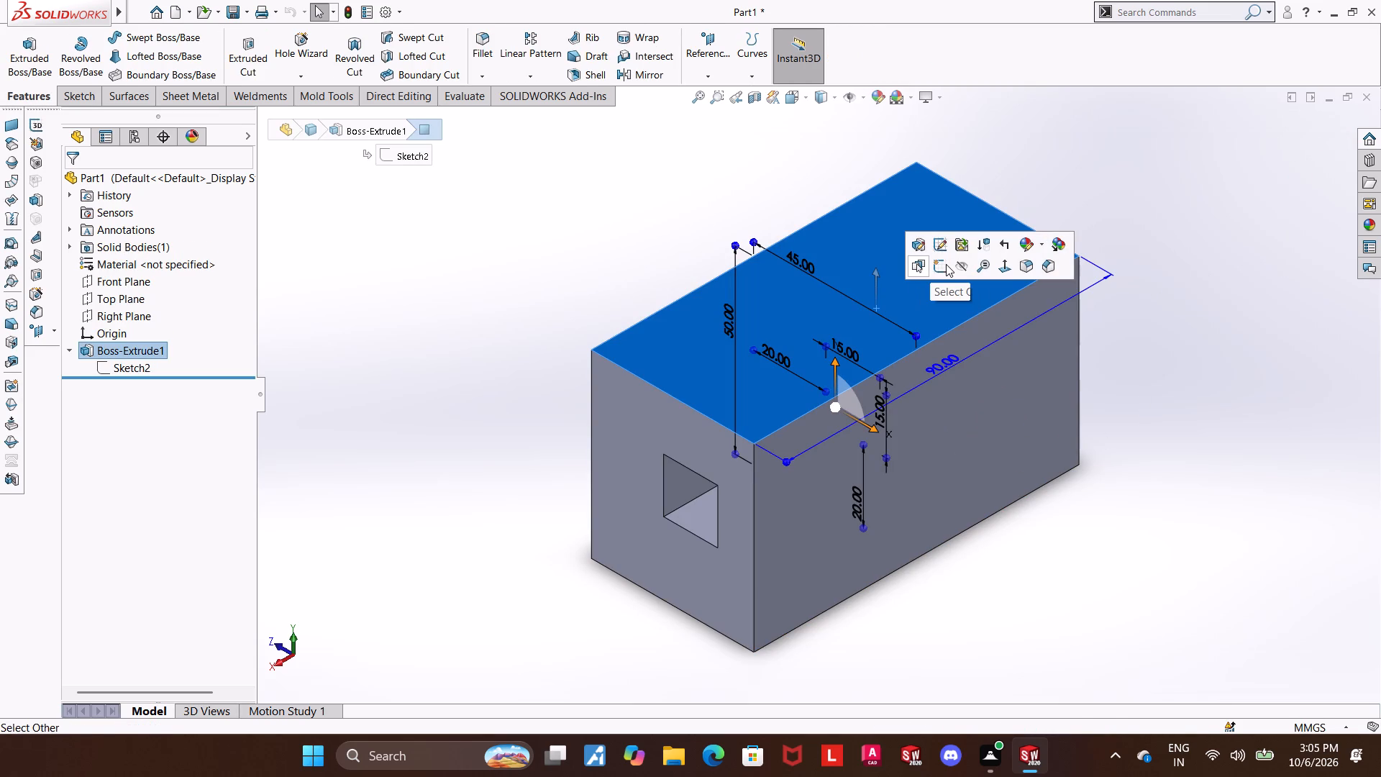
click(946, 264)
click(109, 384)
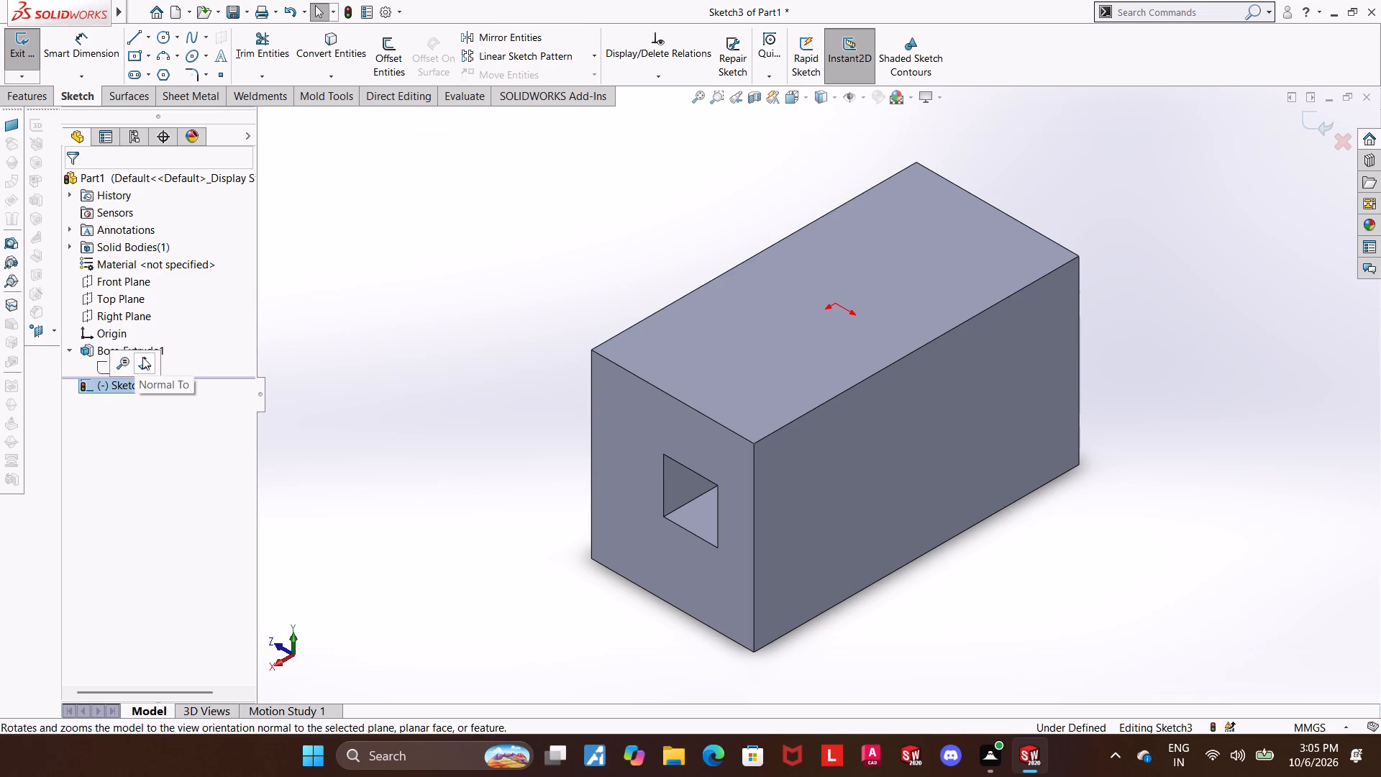
click(142, 357)
click(148, 63)
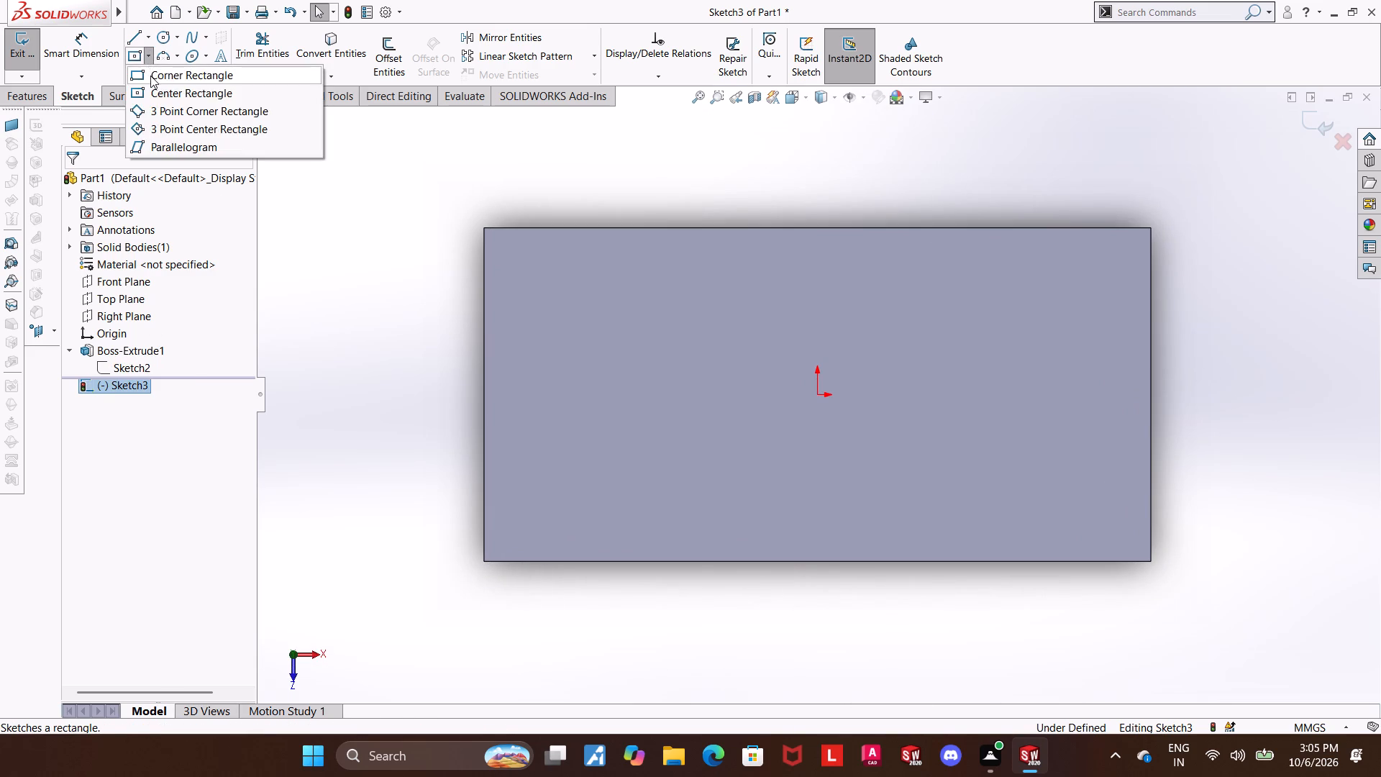
click(150, 76)
click(544, 225)
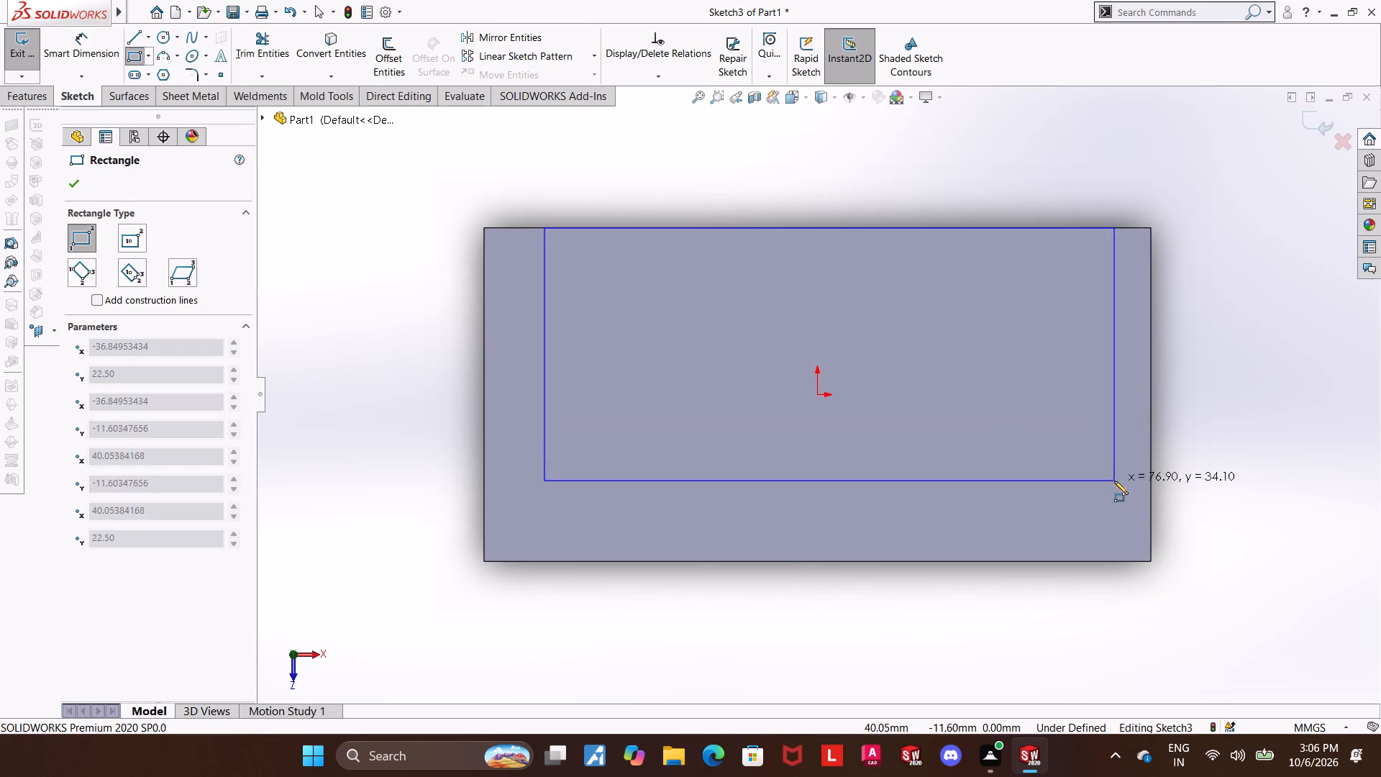
click(1113, 501)
key(Escape)
key(Escape)
Dimension the distance between the rectangle's two long sides as 35 mm.
click(86, 49)
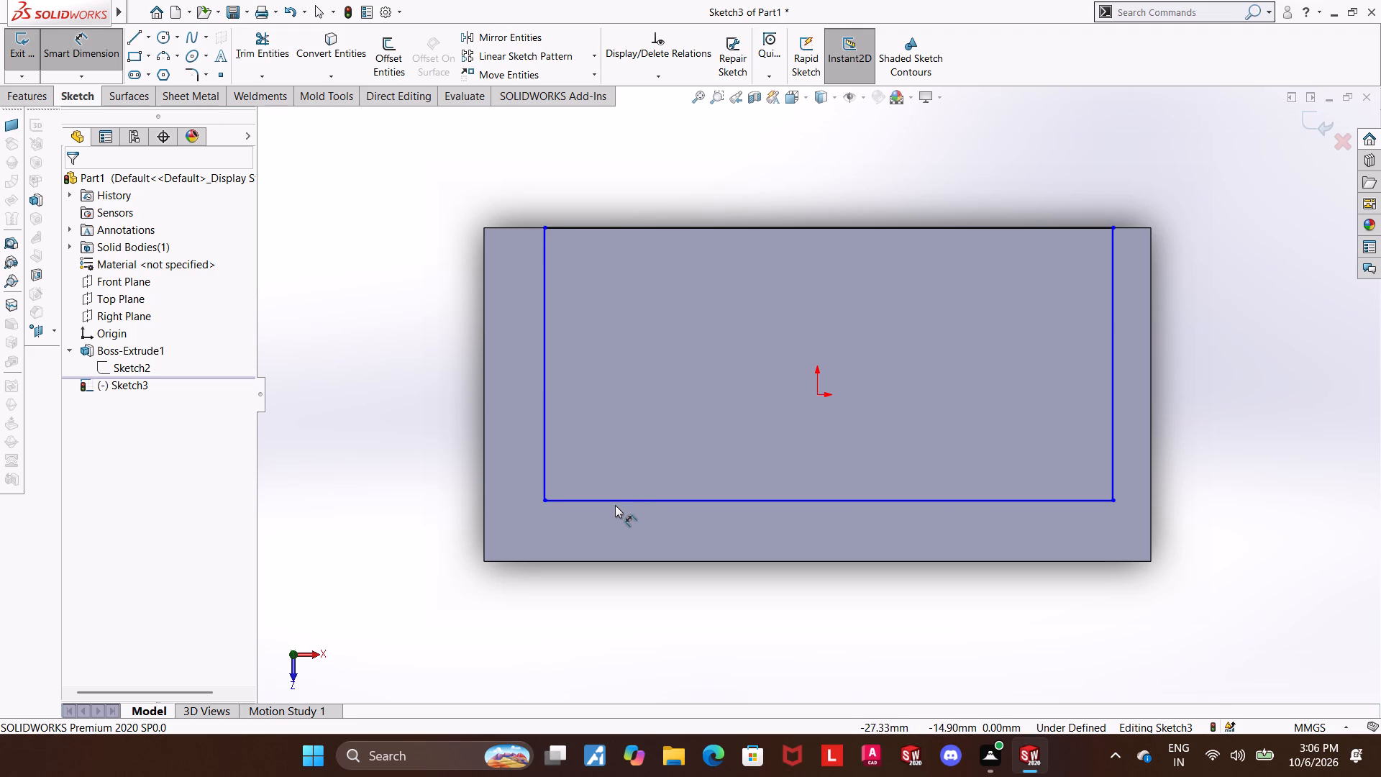
click(575, 504)
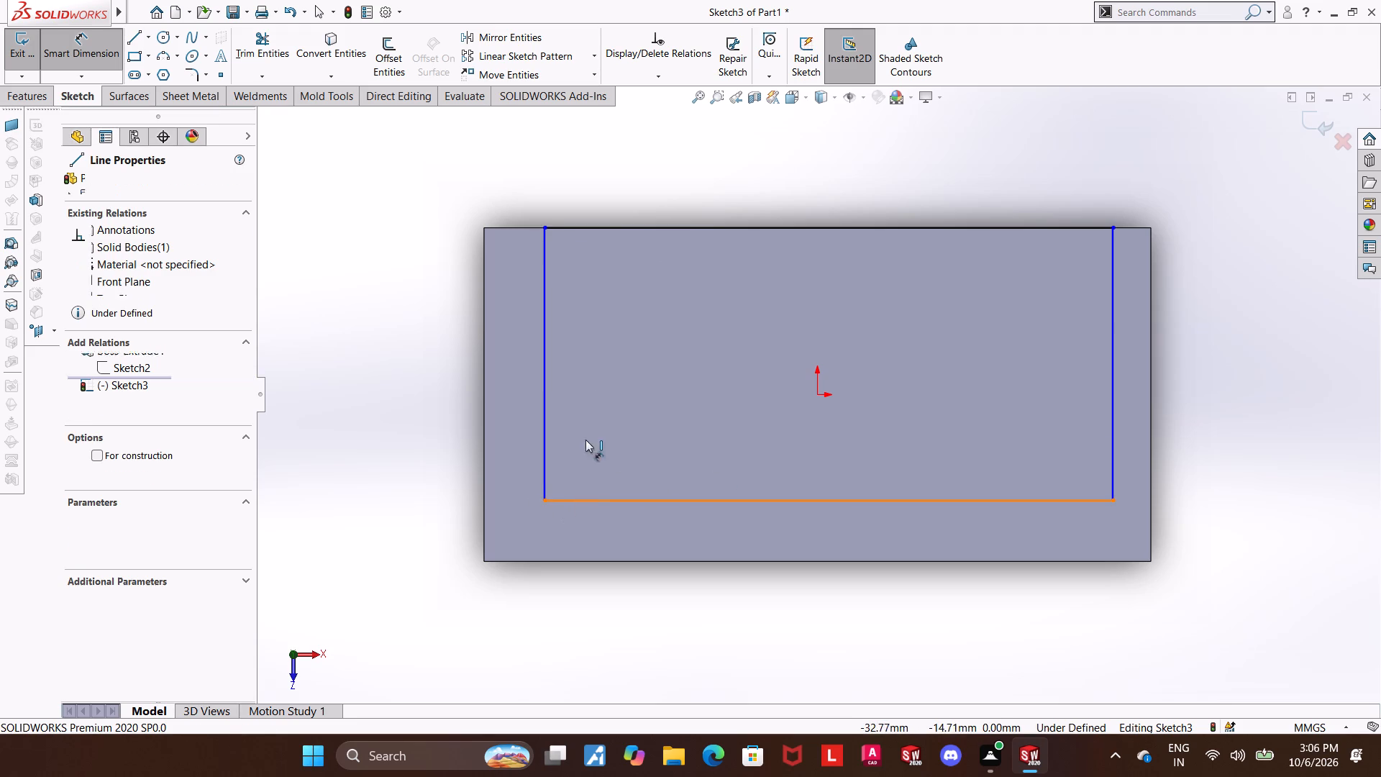
click(608, 230)
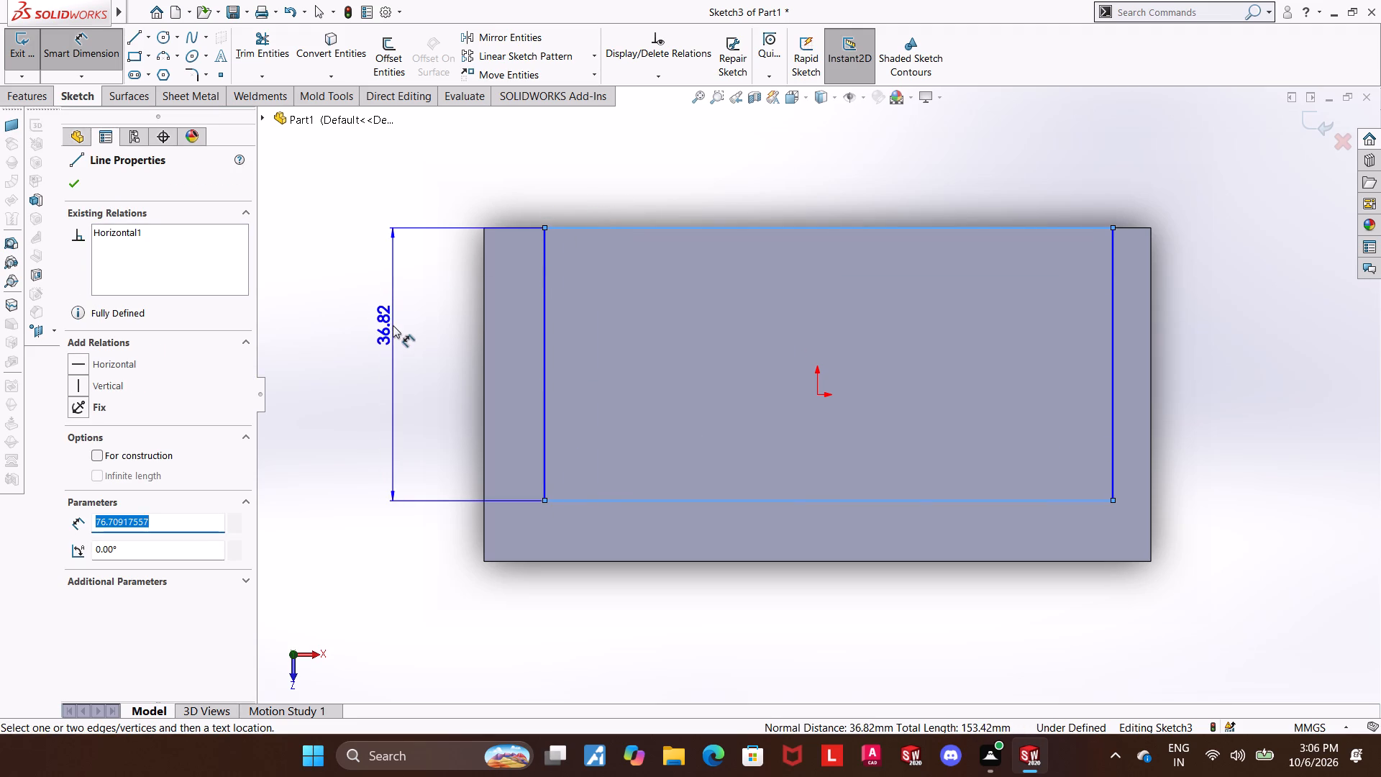
click(393, 325)
text(35)
key(Return)
key(Escape)
key(Escape)
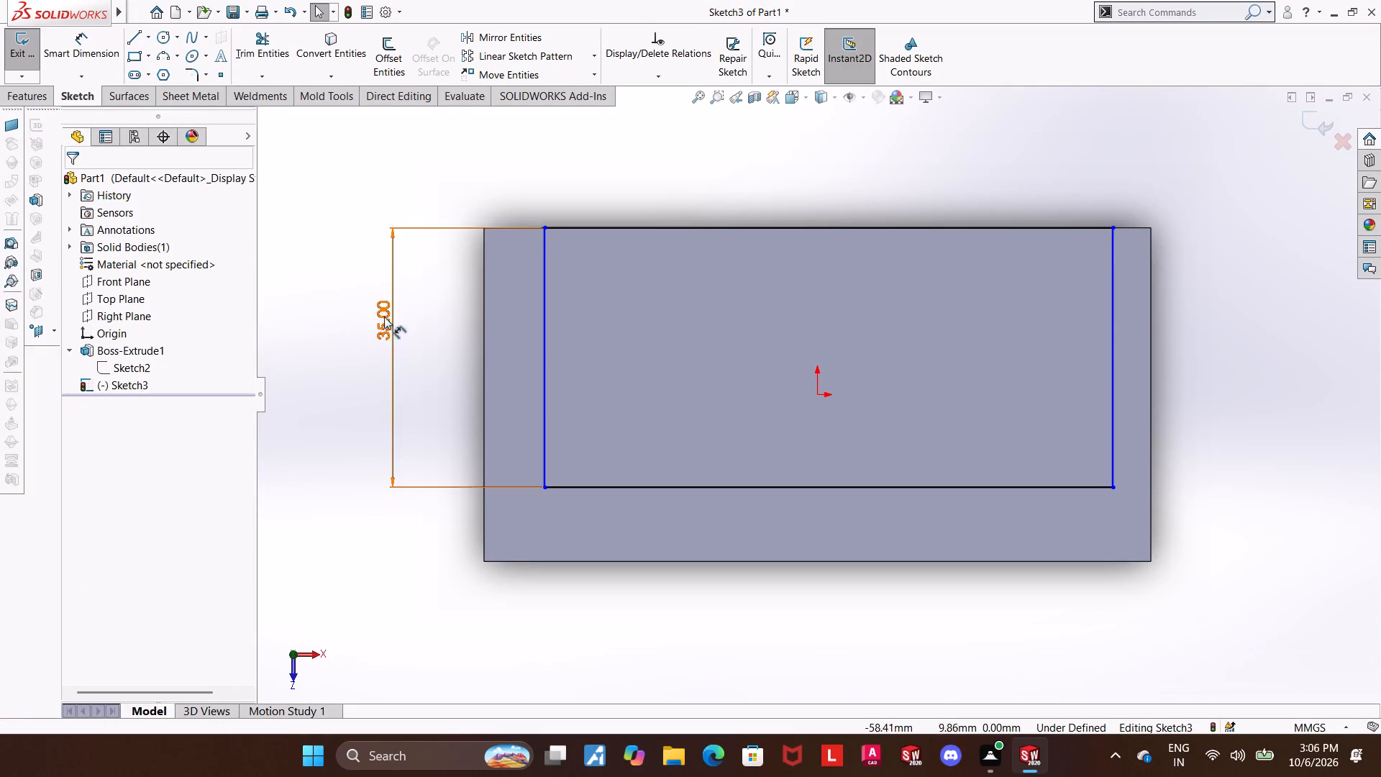
Dimension the distance between the rectangle's two short sides as 70 mm.
click(101, 55)
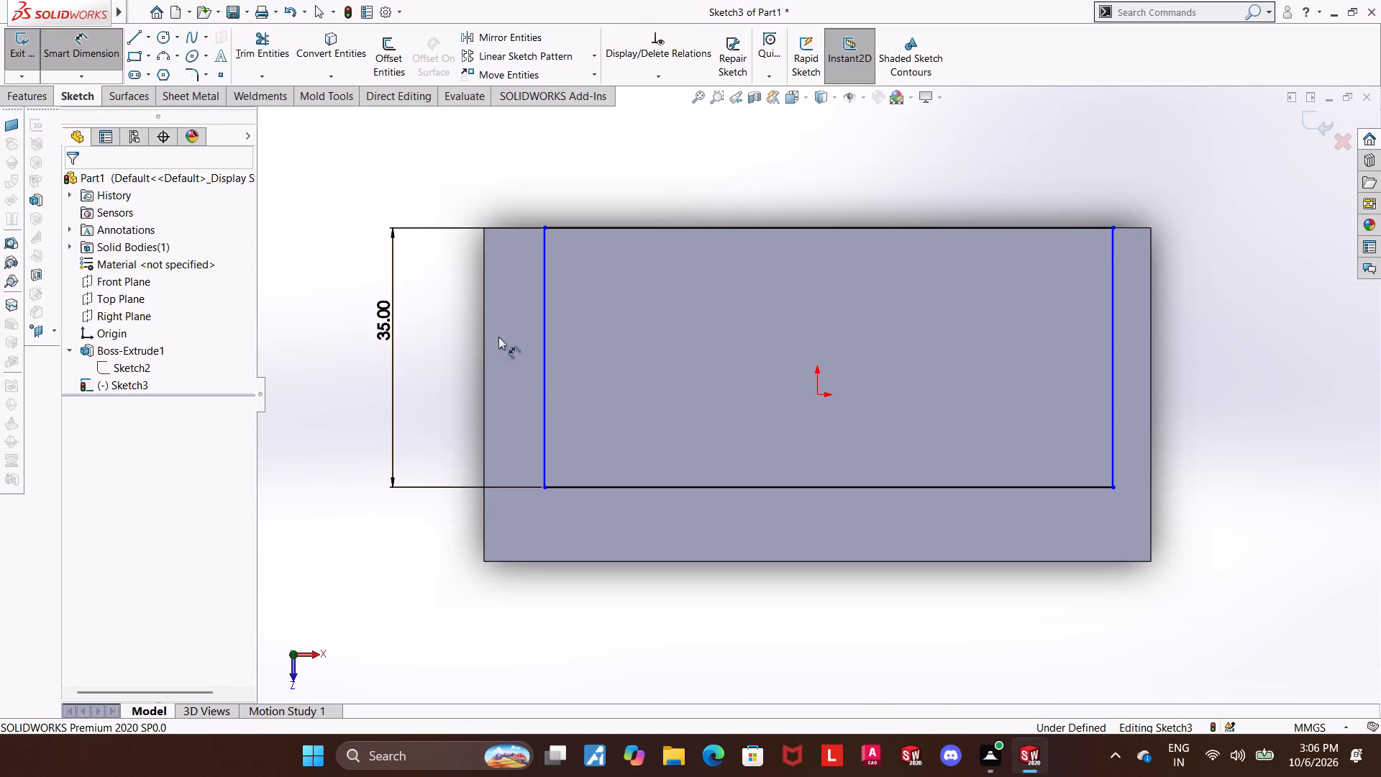
click(543, 351)
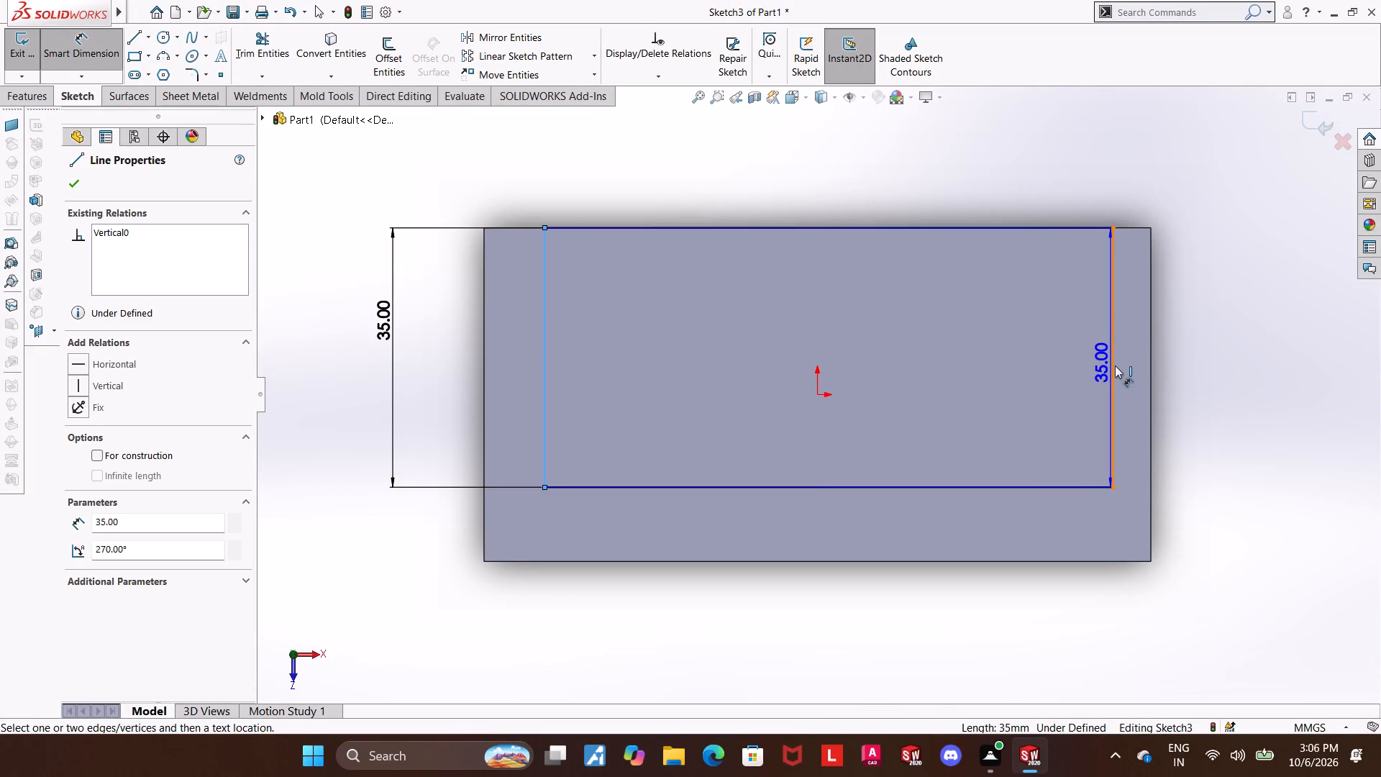
click(1115, 365)
click(843, 194)
text(70)
key(Return)
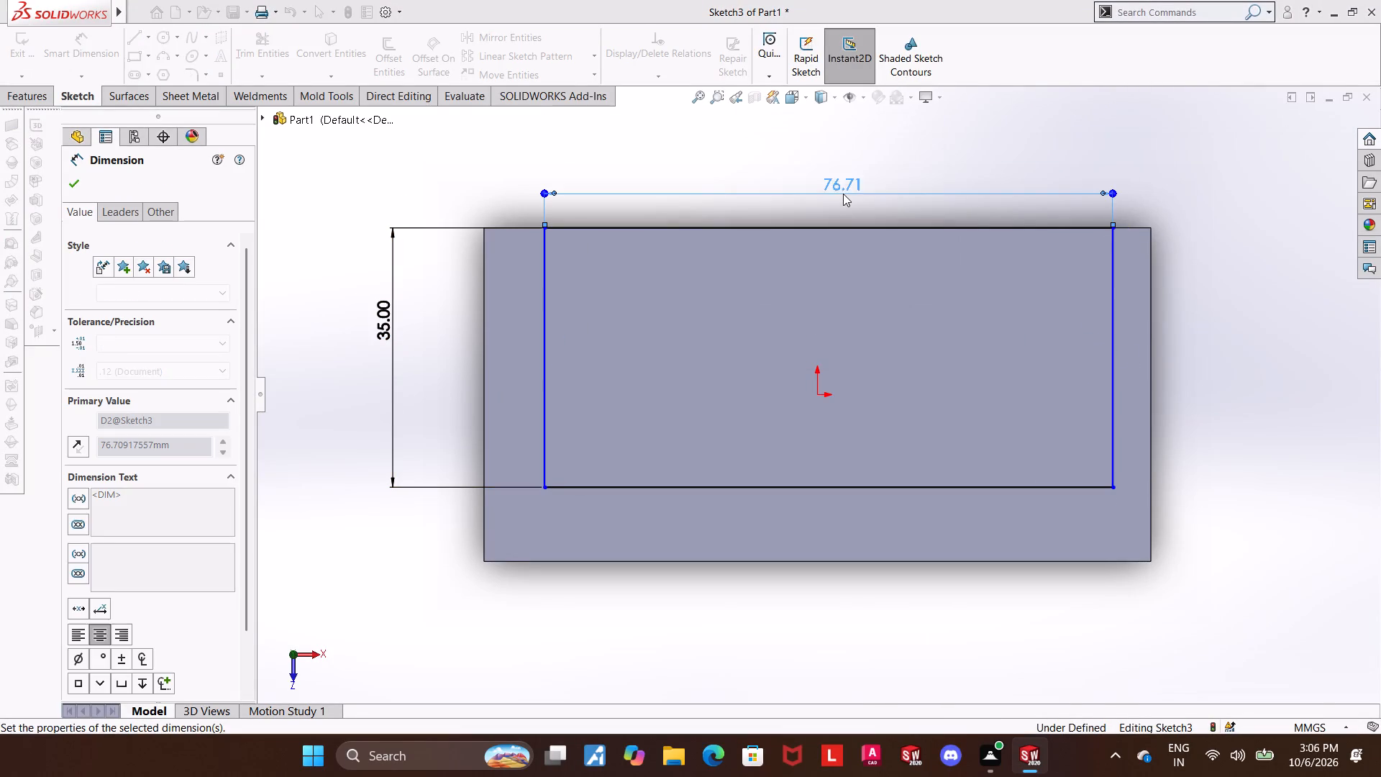
key(Escape)
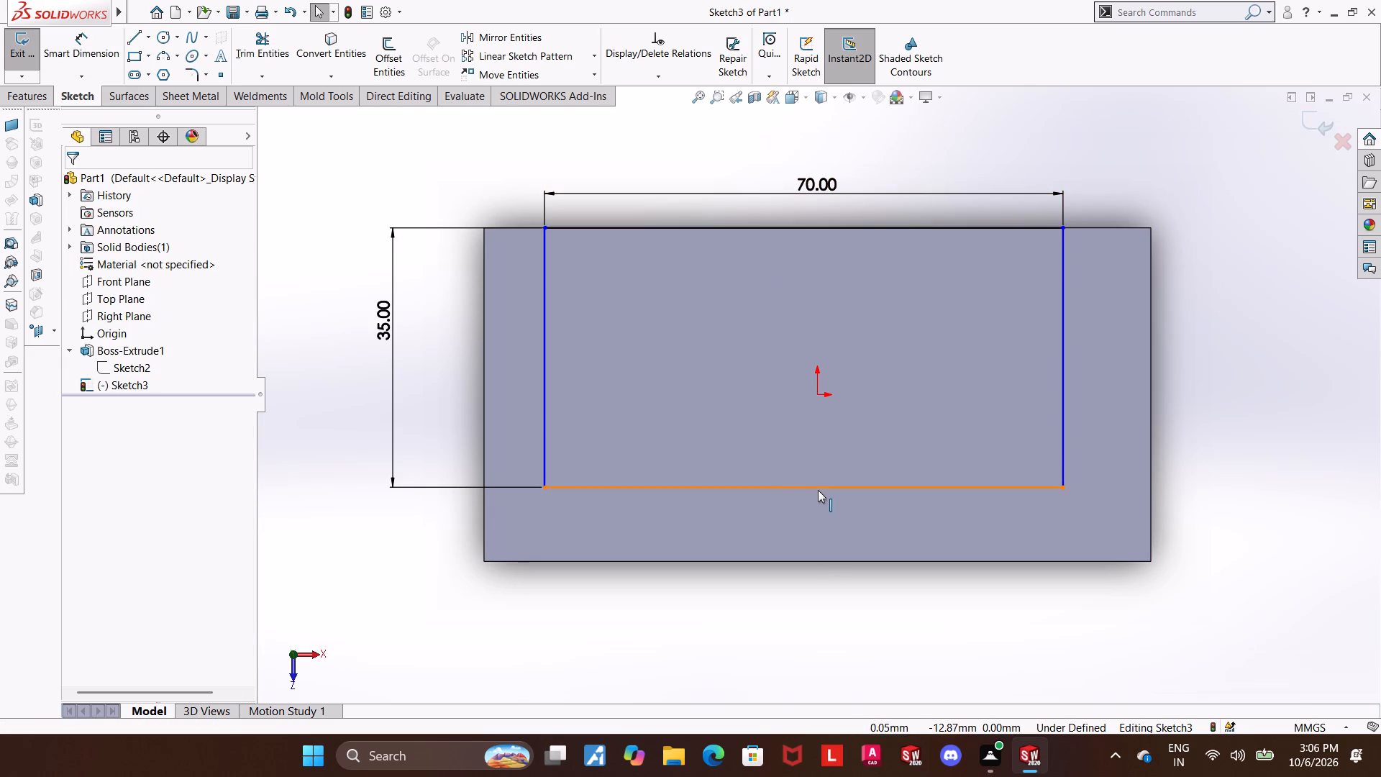
Add a Vertical relation between the midpoint of the rectangle's inner long side and the origin, and exit the sketch.
click(802, 487)
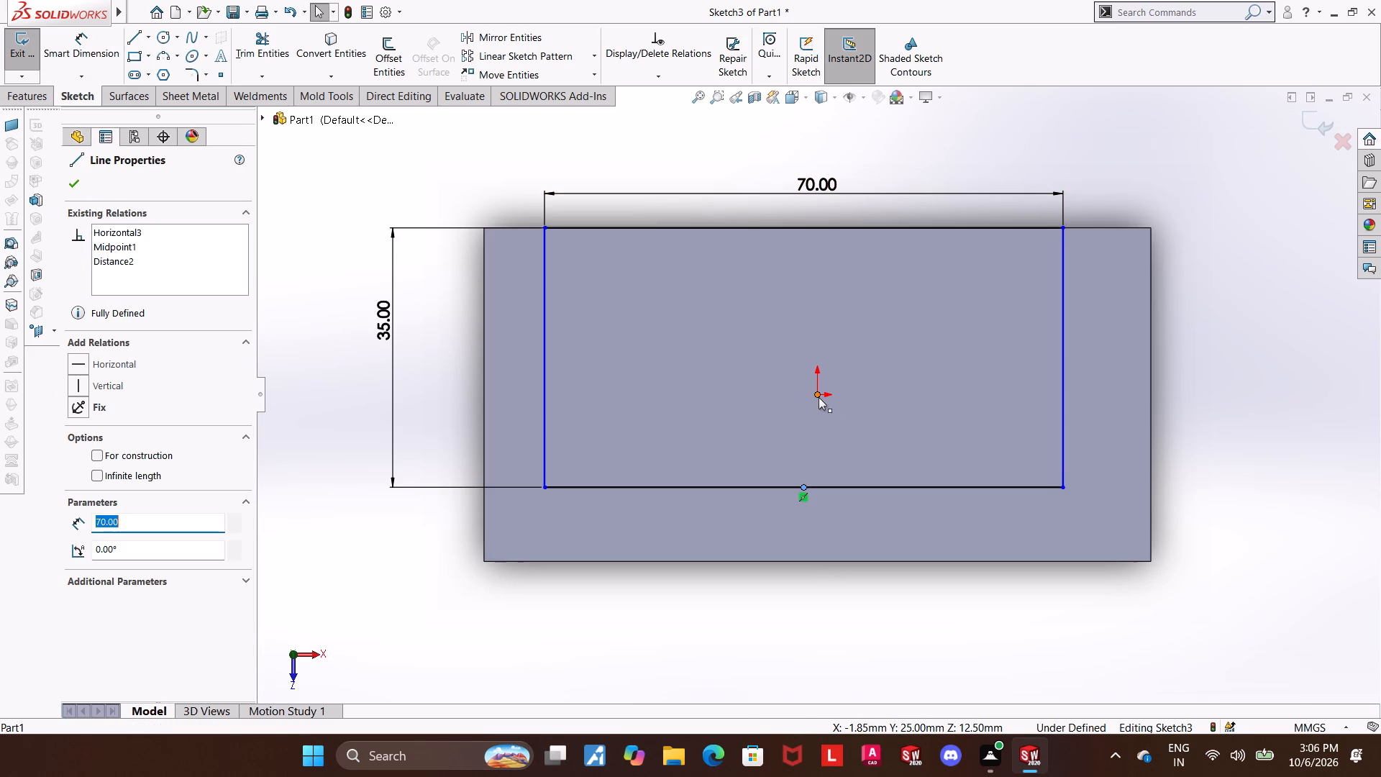
ctrl+click(819, 397)
click(81, 455)
key(Escape)
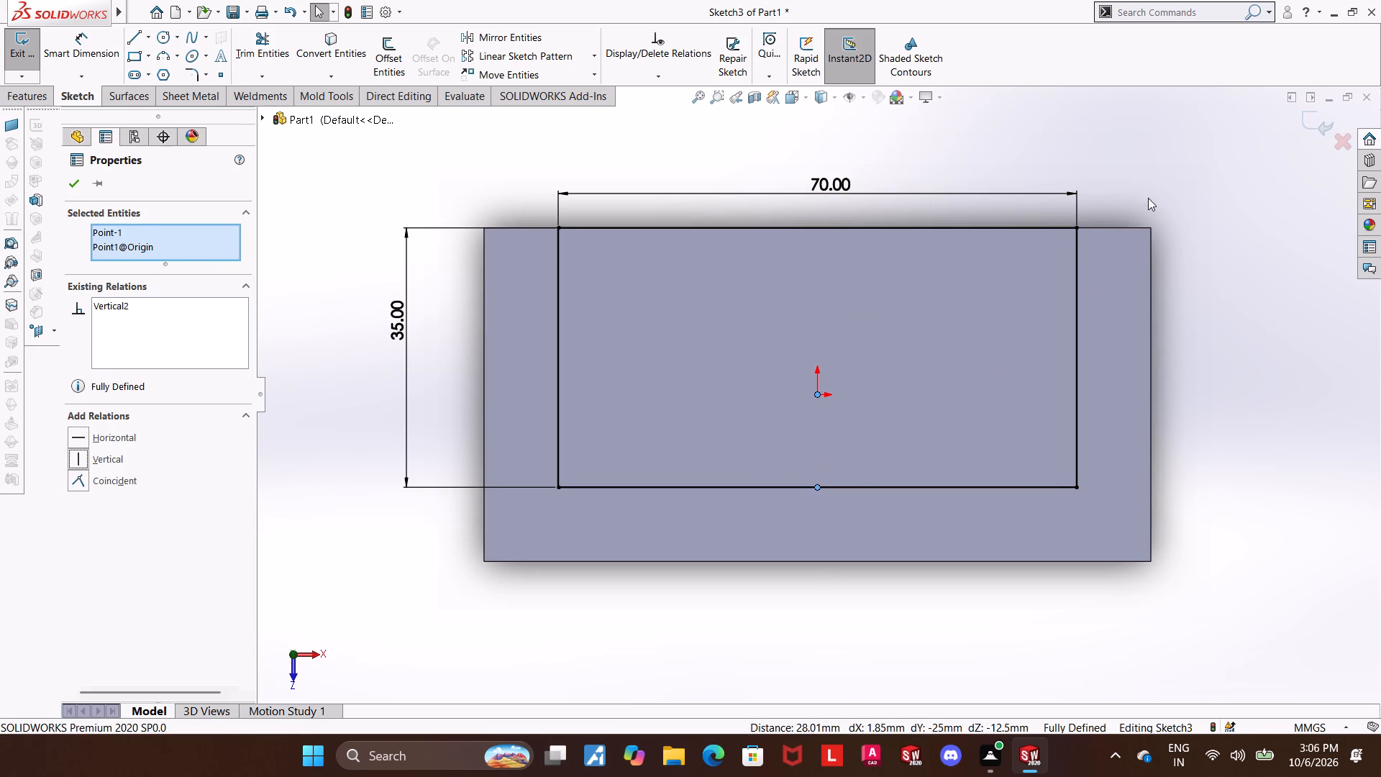
key(Escape)
click(1308, 117)
Cut-extrude the 70 × 35 mm rectangle sketch down into the block with a Blind depth of 40 mm.
middle_drag(1211, 363, 955, 418)
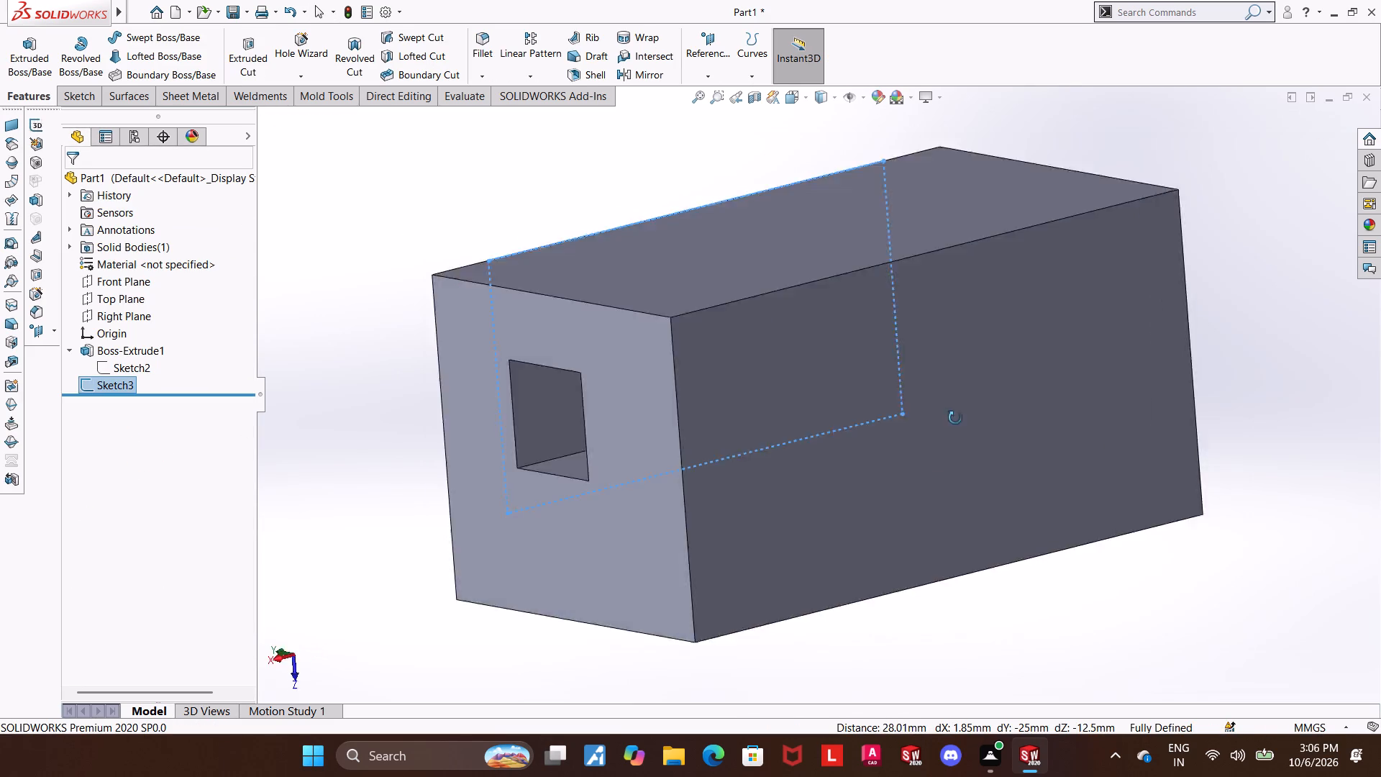
middle_drag(955, 418, 968, 591)
middle_drag(1097, 235, 1134, 368)
scroll(629, 140, up, 1)
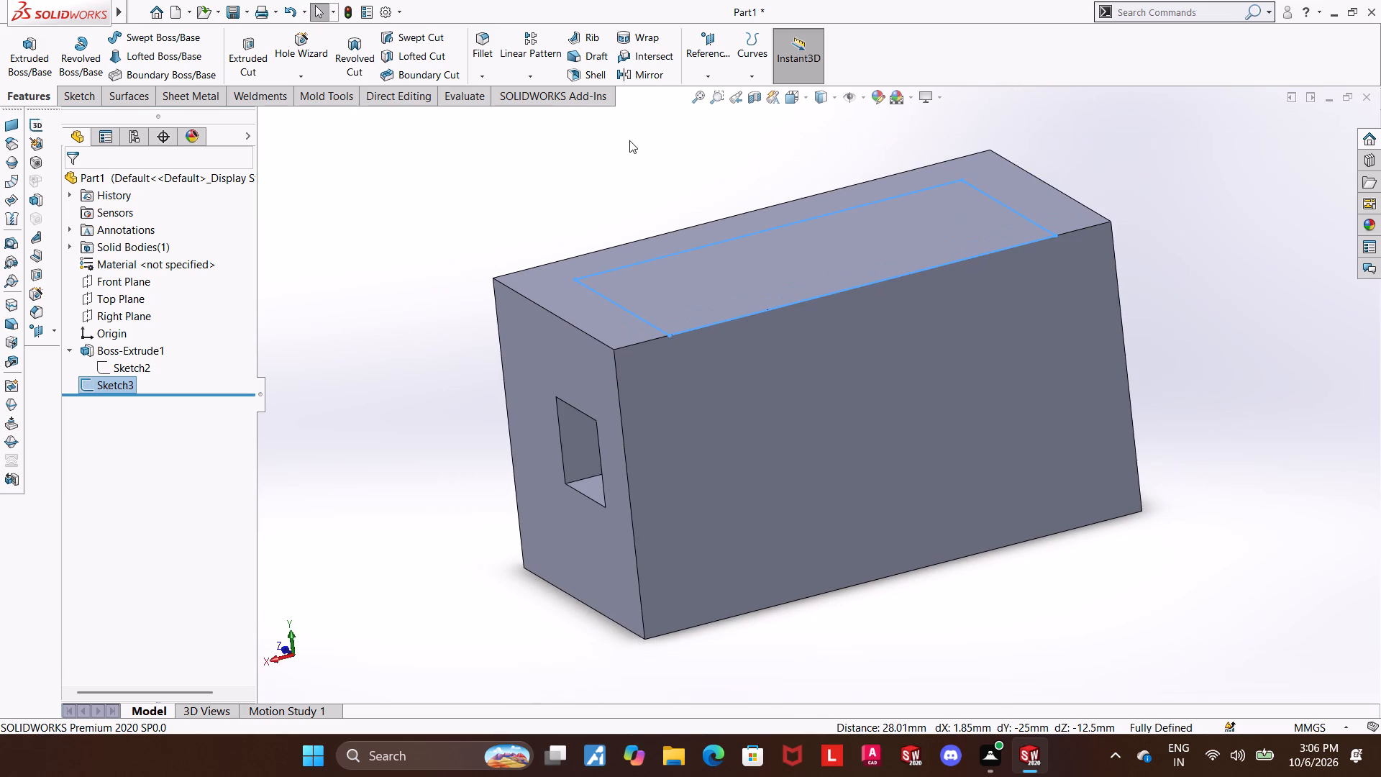
click(263, 42)
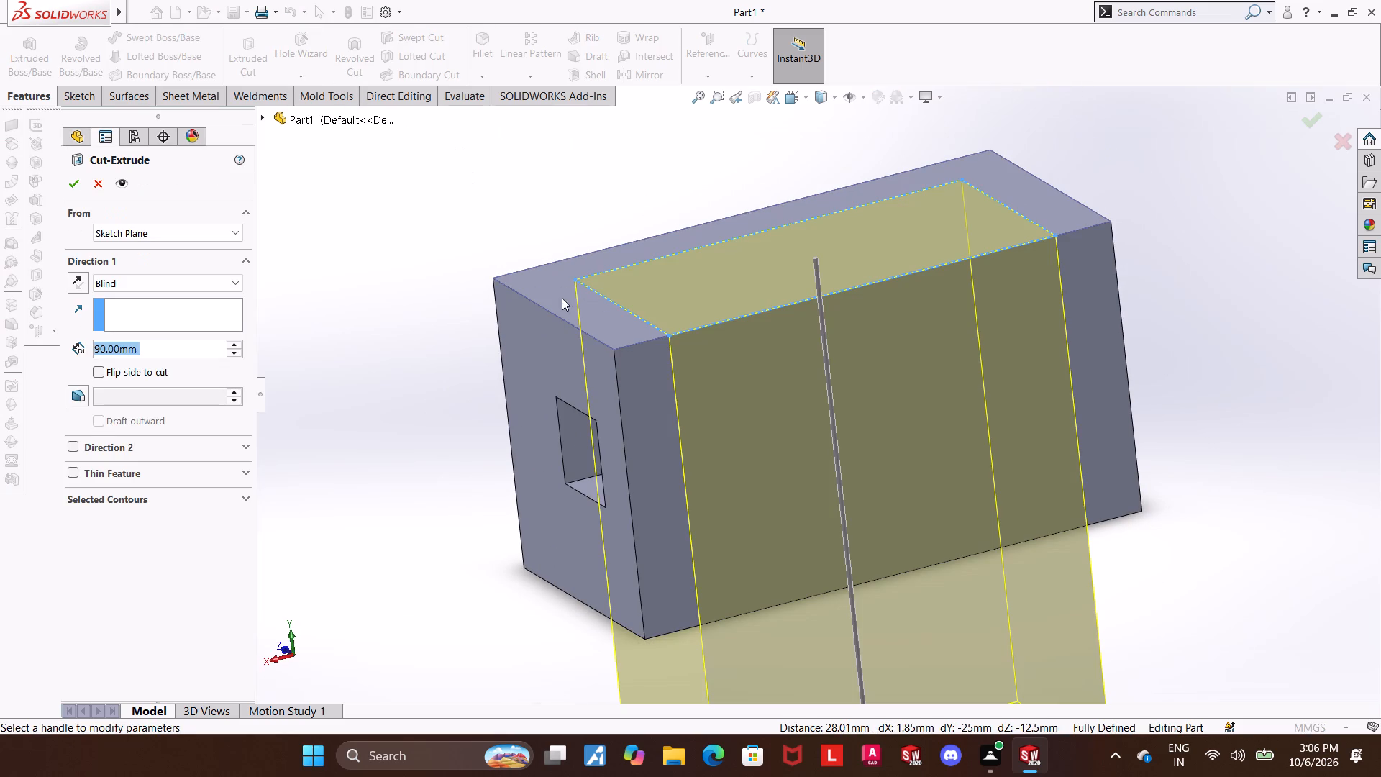
scroll(491, 342, up, 2)
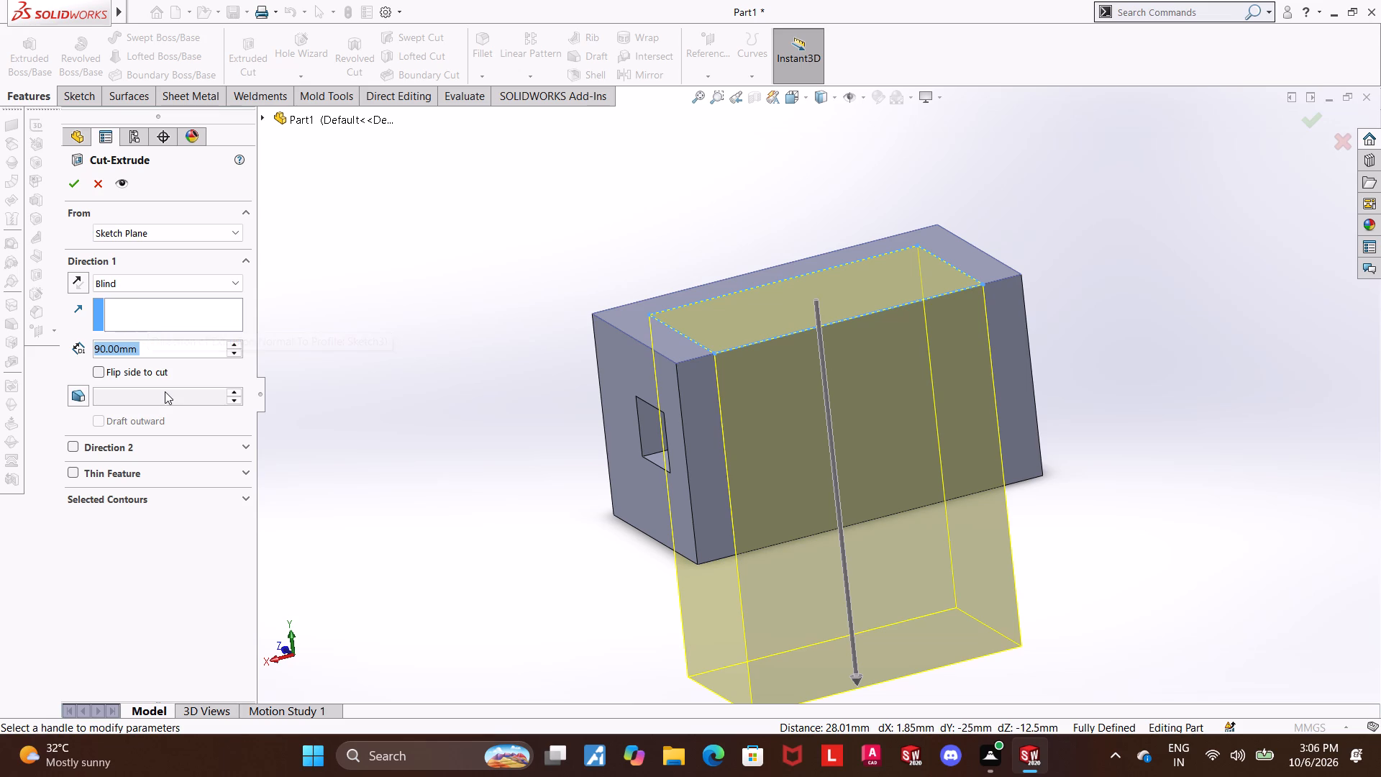
text(40)
key(Return)
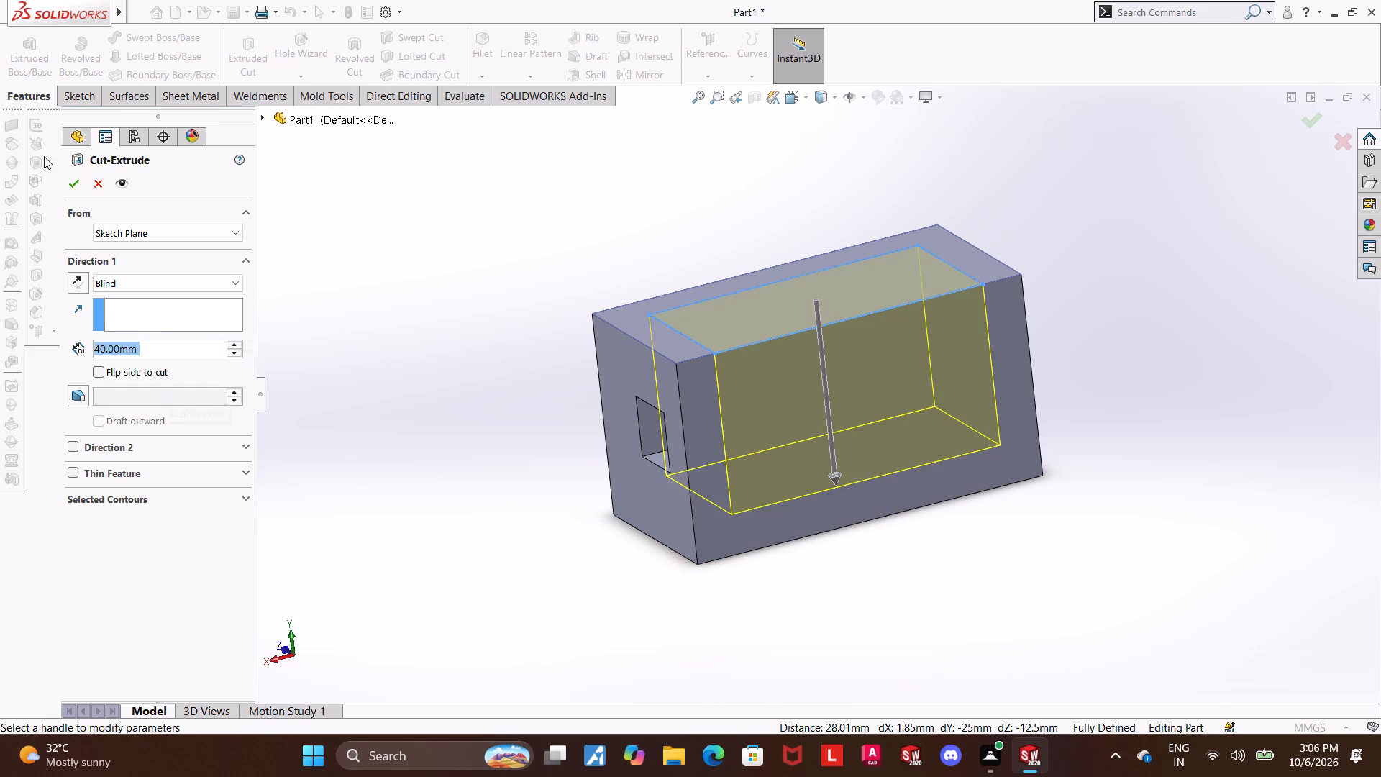
click(66, 181)
click(343, 396)
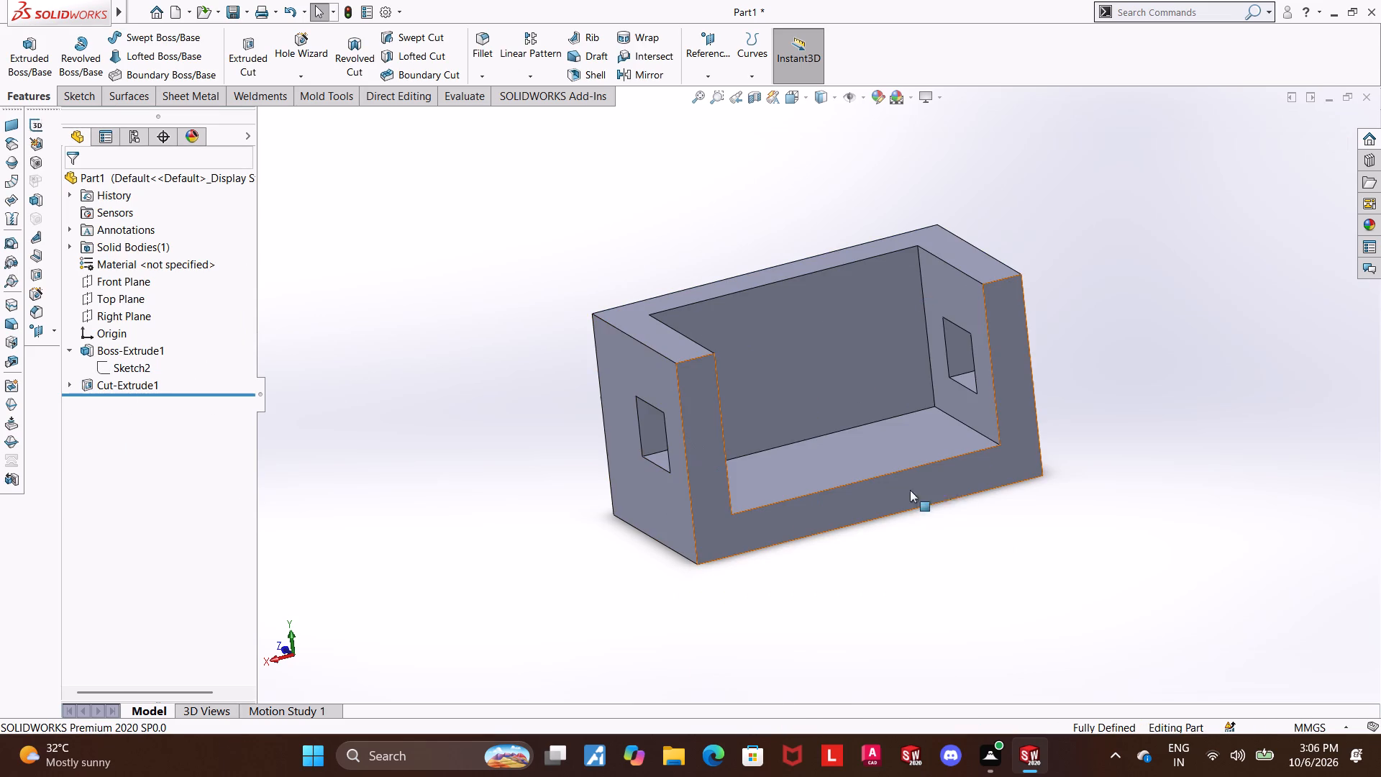
Measure the distance between the pocket floor's open edge and the block's bottom edge below it.
click(459, 100)
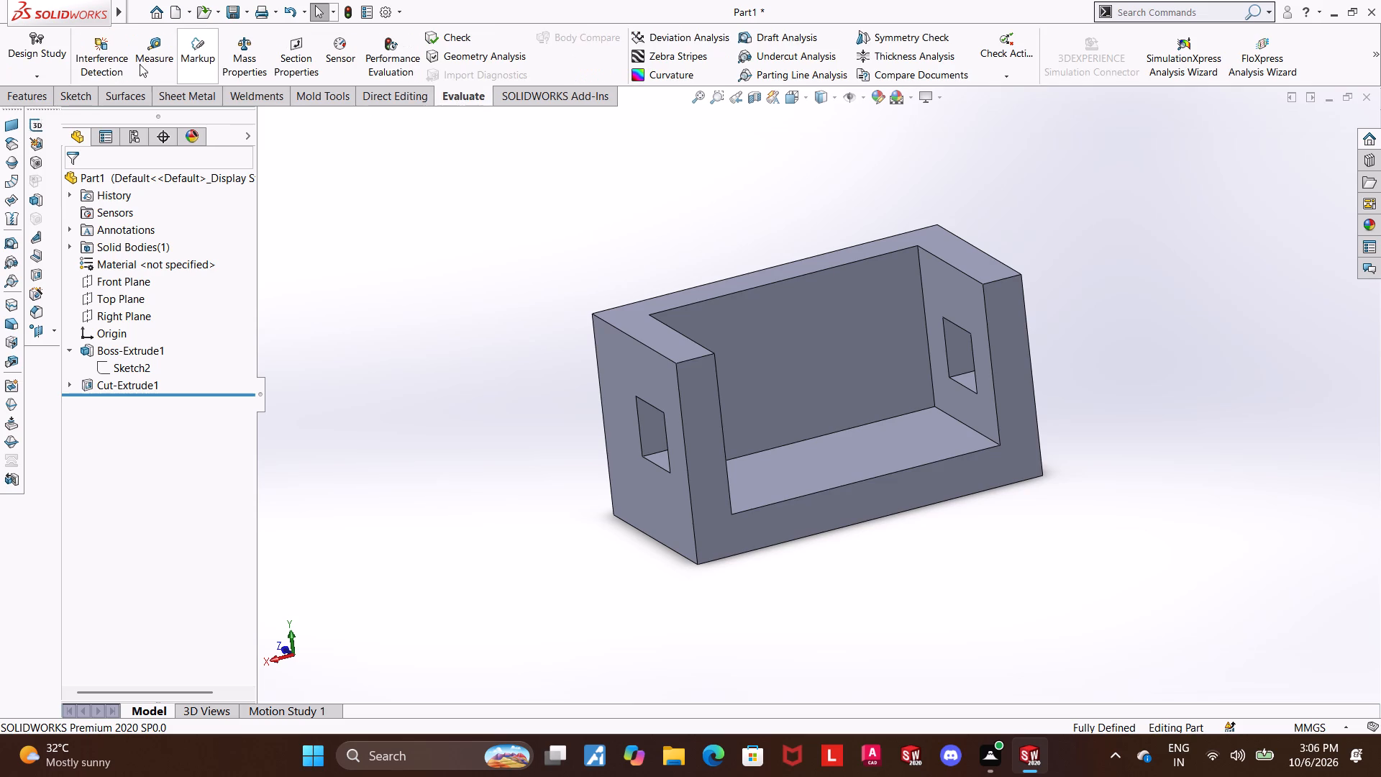
click(140, 64)
click(886, 474)
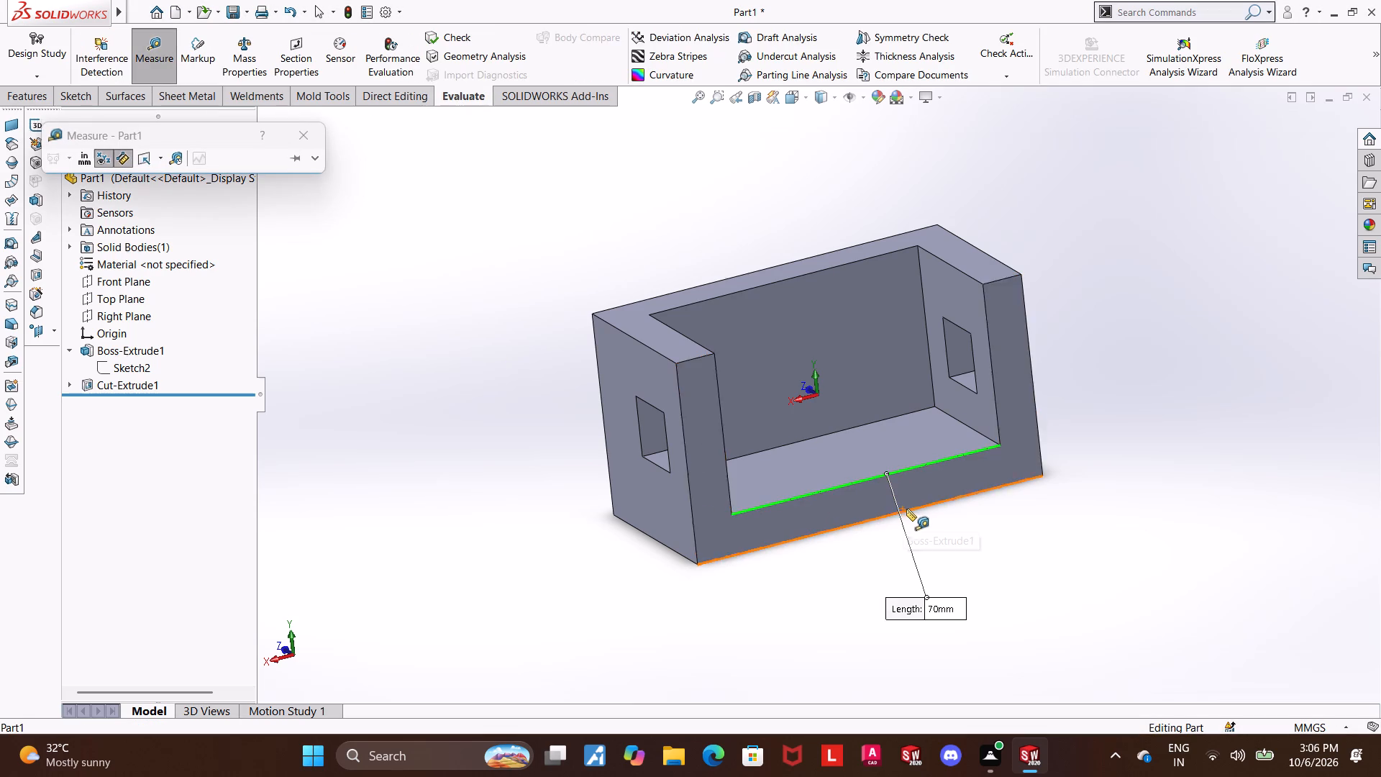
click(913, 509)
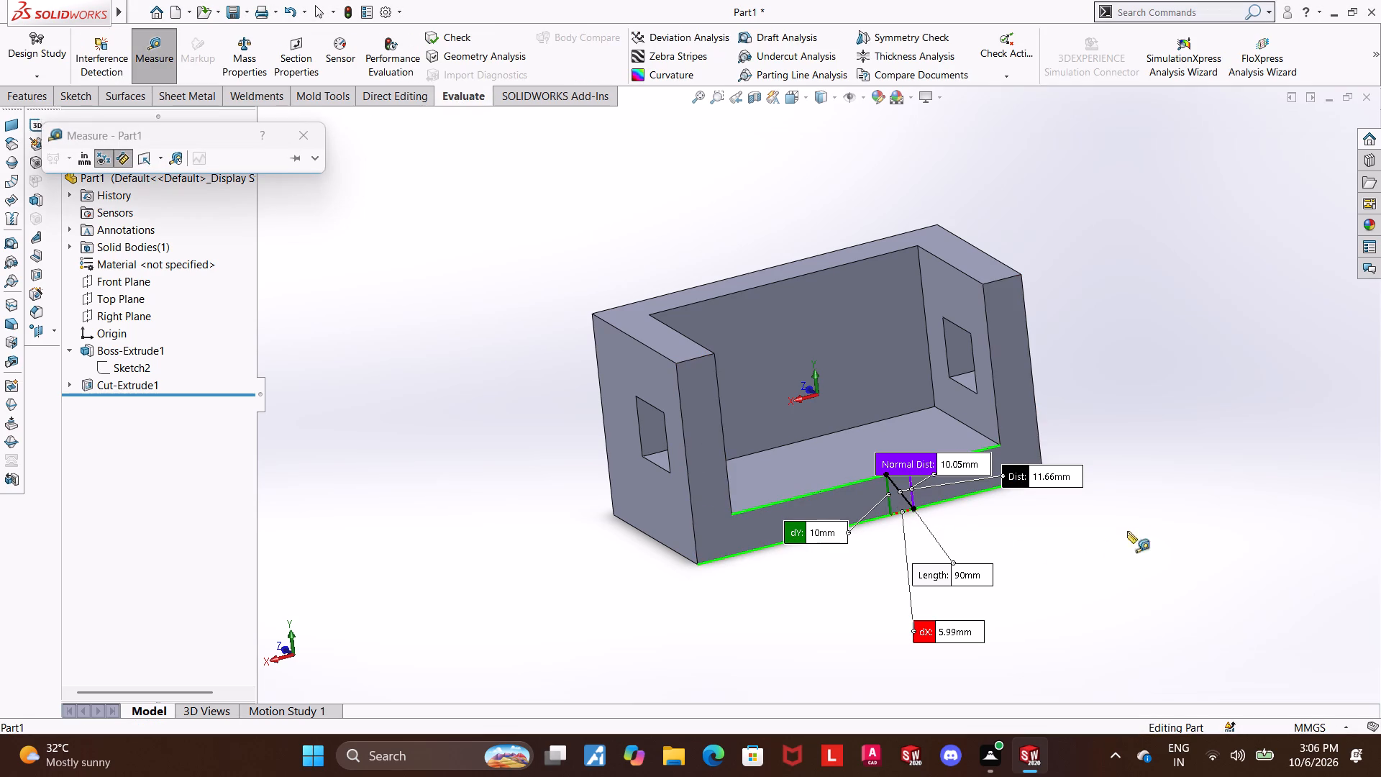
key(Escape)
key(Escape)
click(1177, 478)
Start a new sketch on the pocket's inner back wall face and view it face-on.
scroll(1208, 325, up, 1)
middle_drag(1205, 325, 1215, 351)
scroll(962, 324, down, 2)
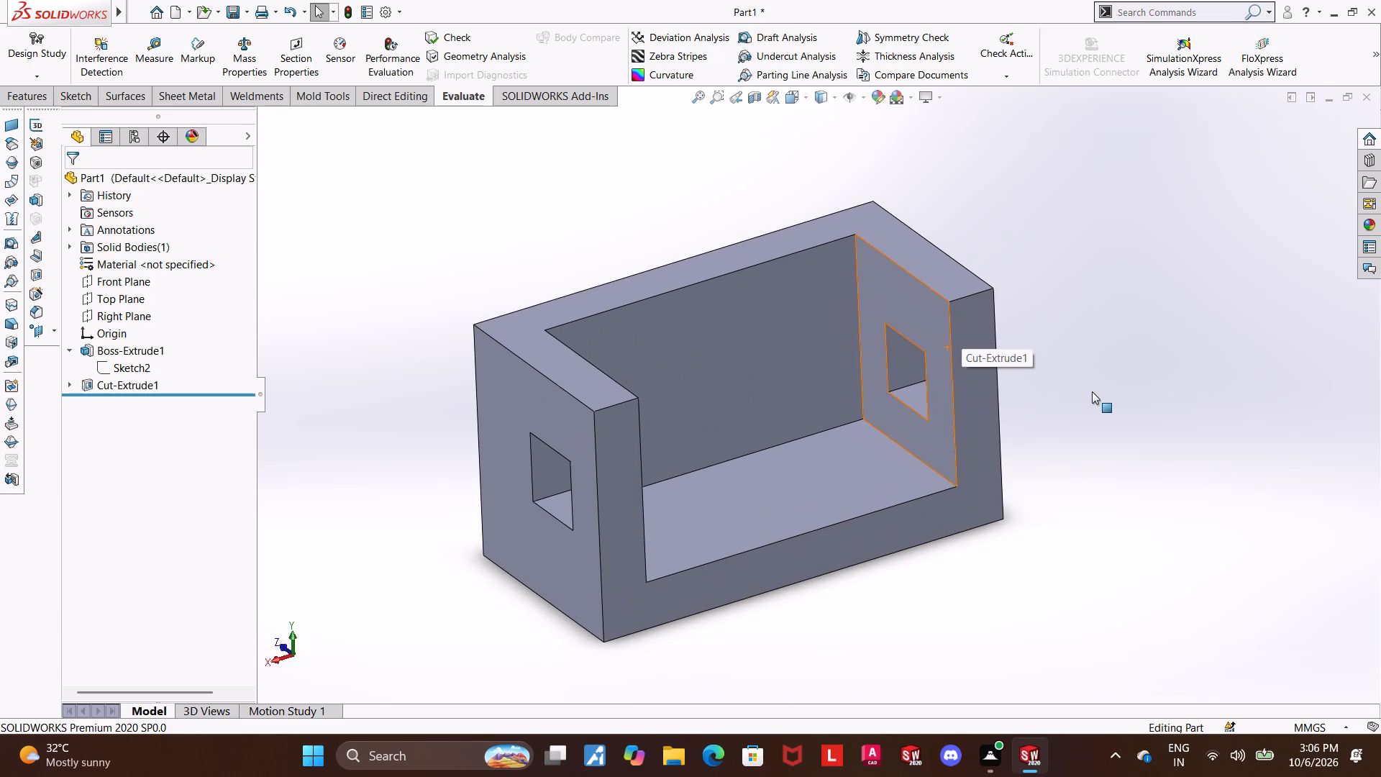
middle_drag(1131, 344, 1120, 342)
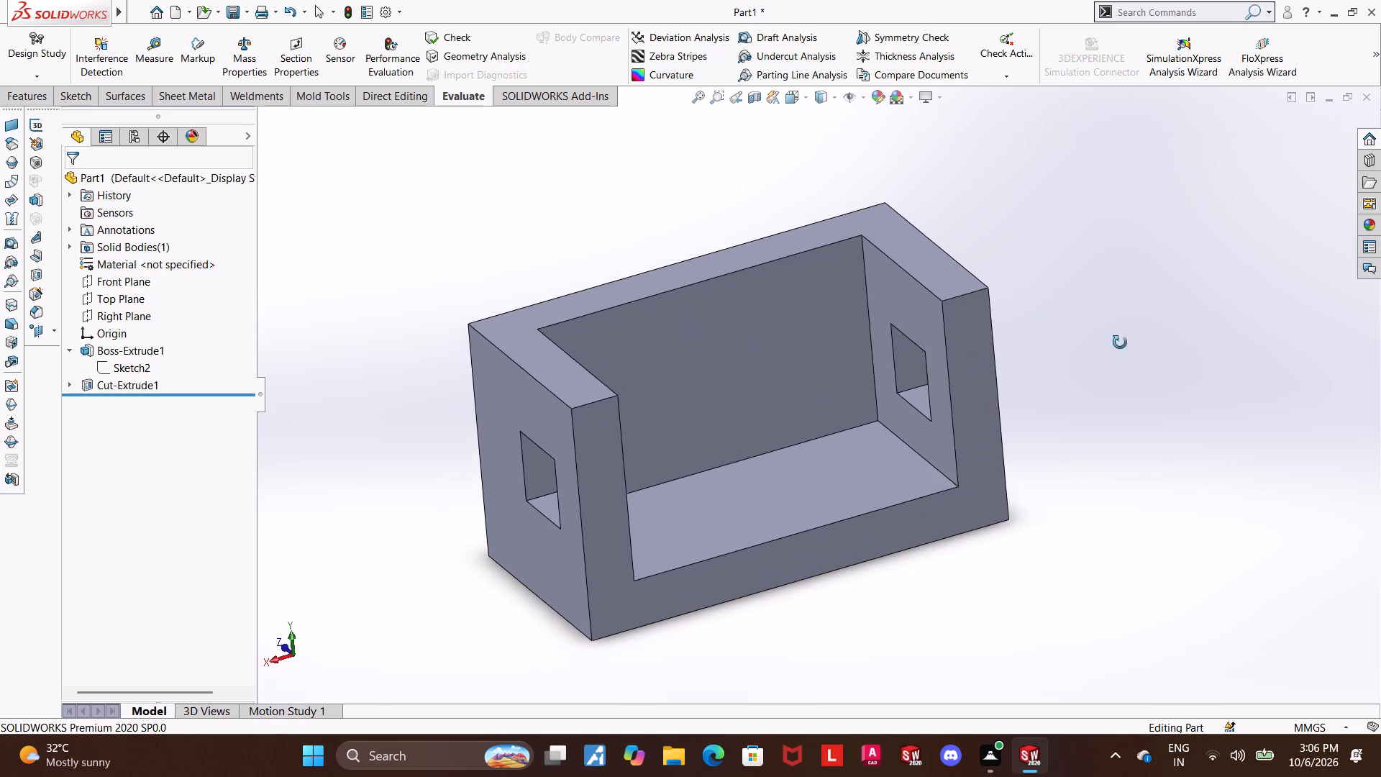
middle_drag(1120, 342, 1135, 363)
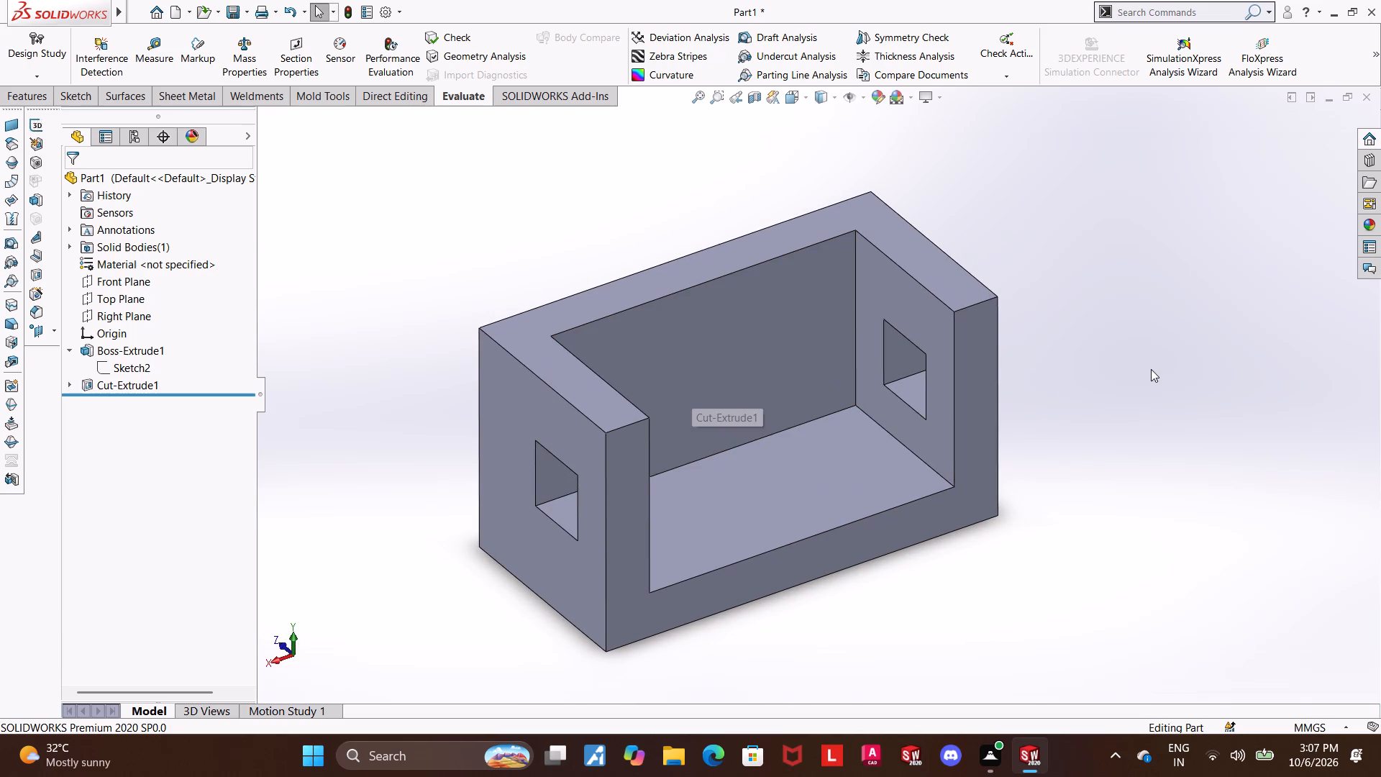
middle_drag(1150, 353, 1138, 318)
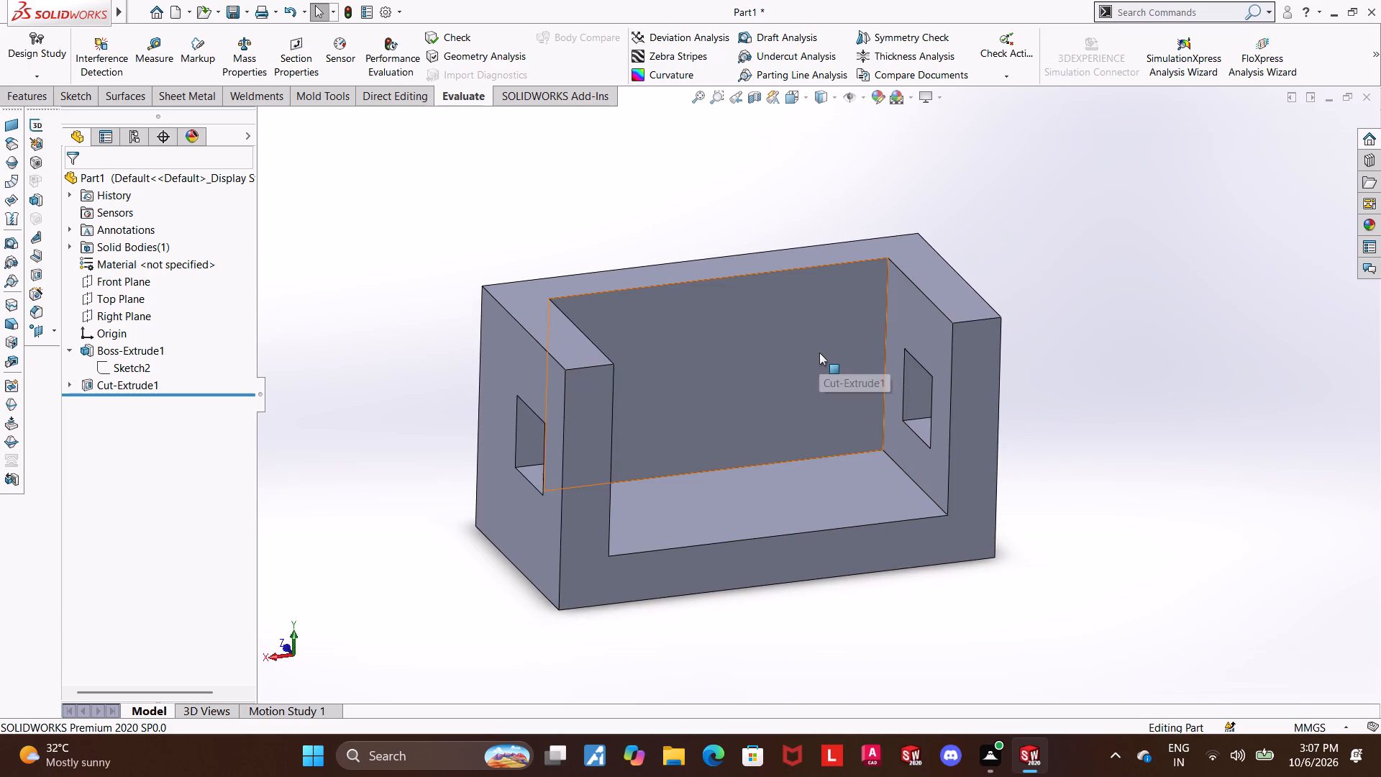
click(819, 353)
click(890, 312)
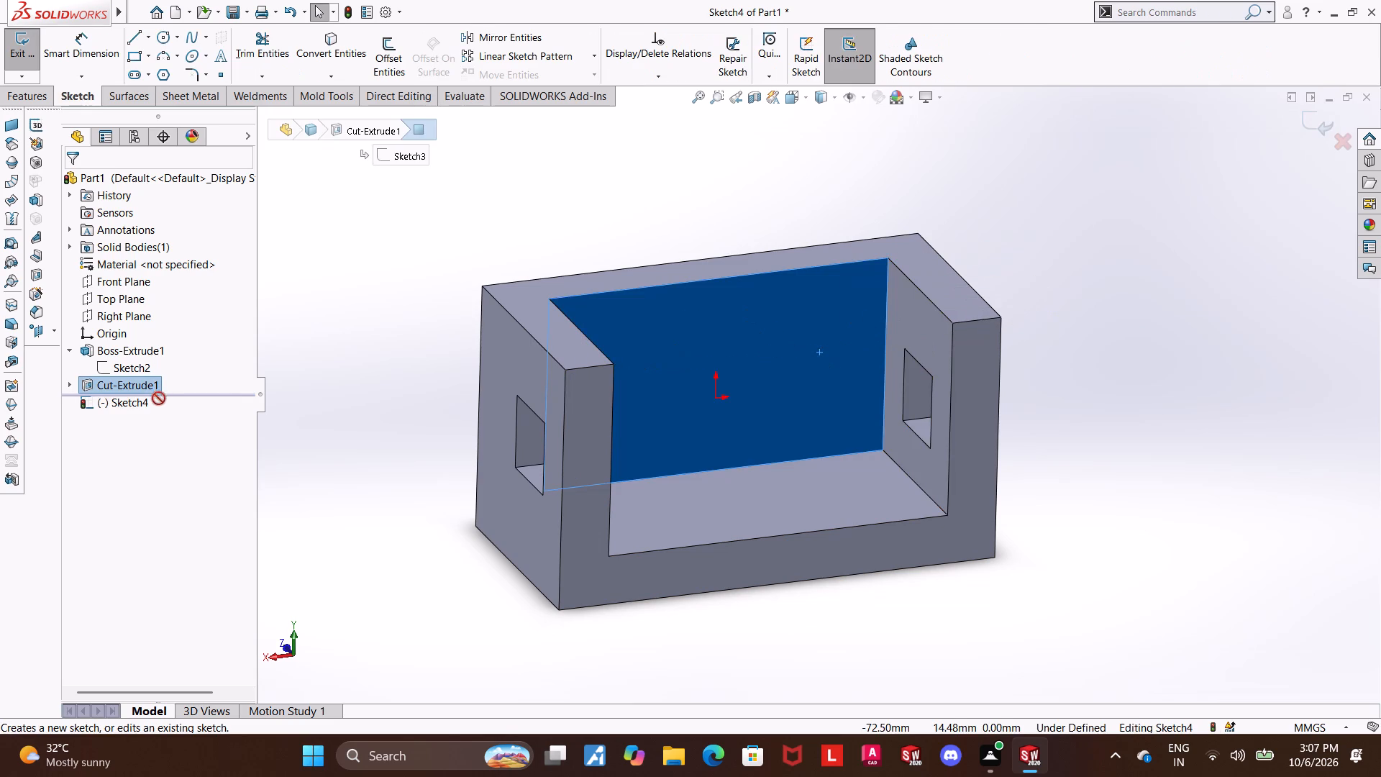
click(151, 406)
click(186, 388)
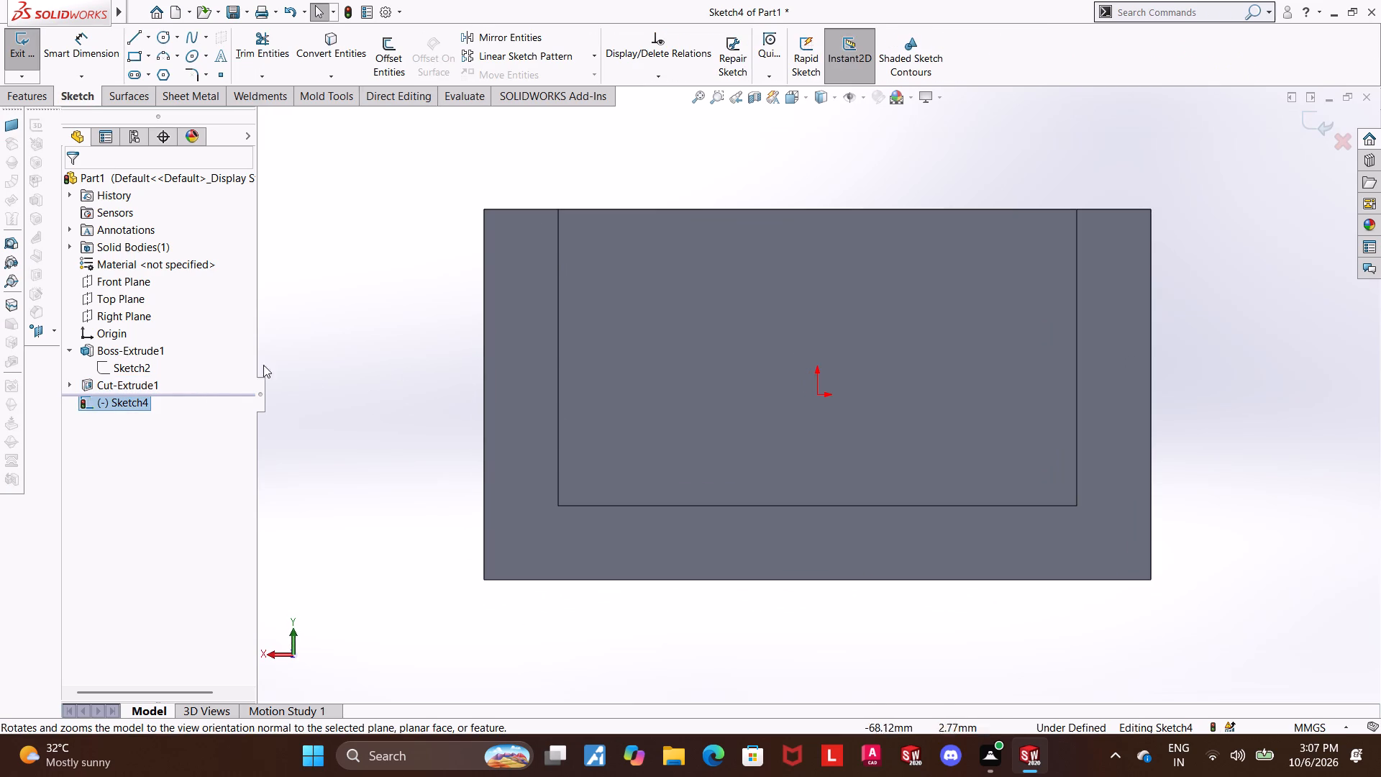
Sketch a circle of about 8.2 mm radius centred vertically above the origin, about 12.6 mm from it.
click(160, 39)
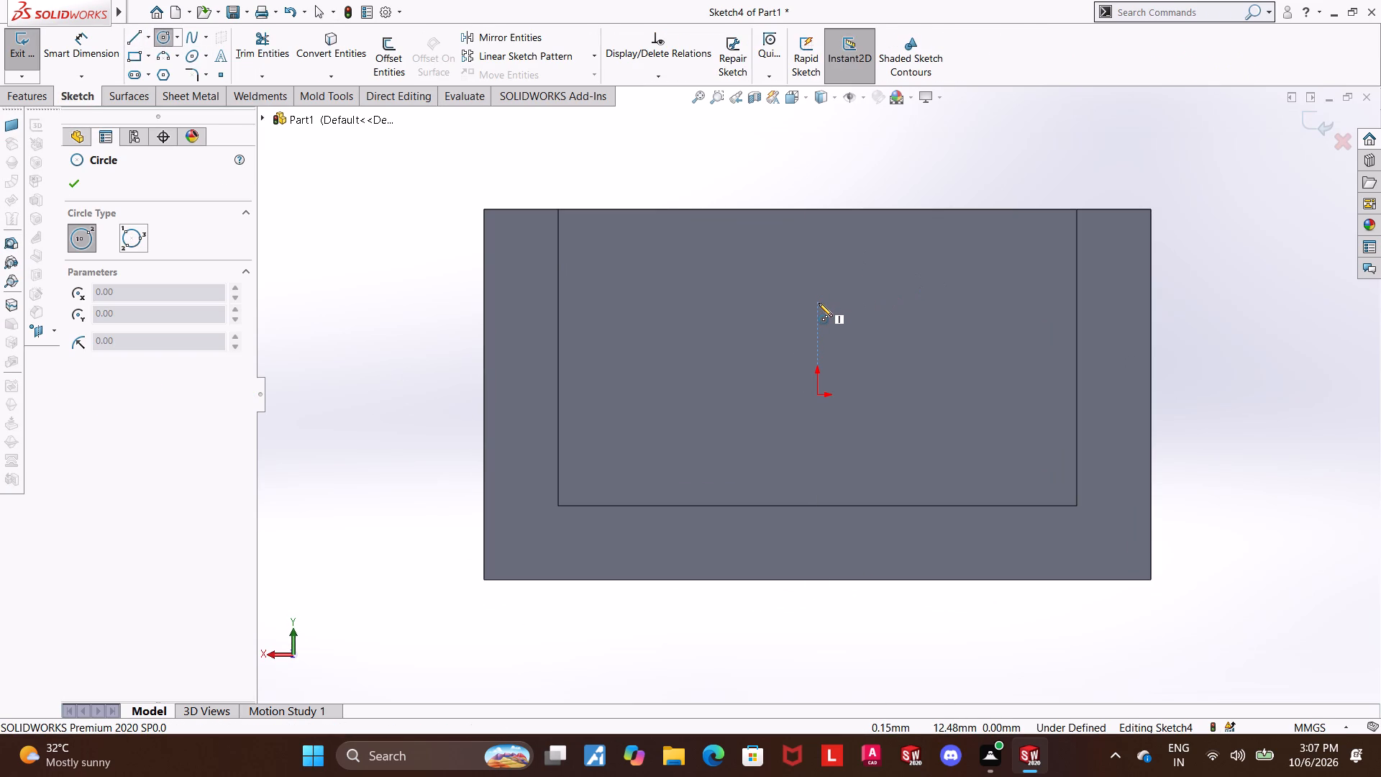
click(819, 301)
click(878, 292)
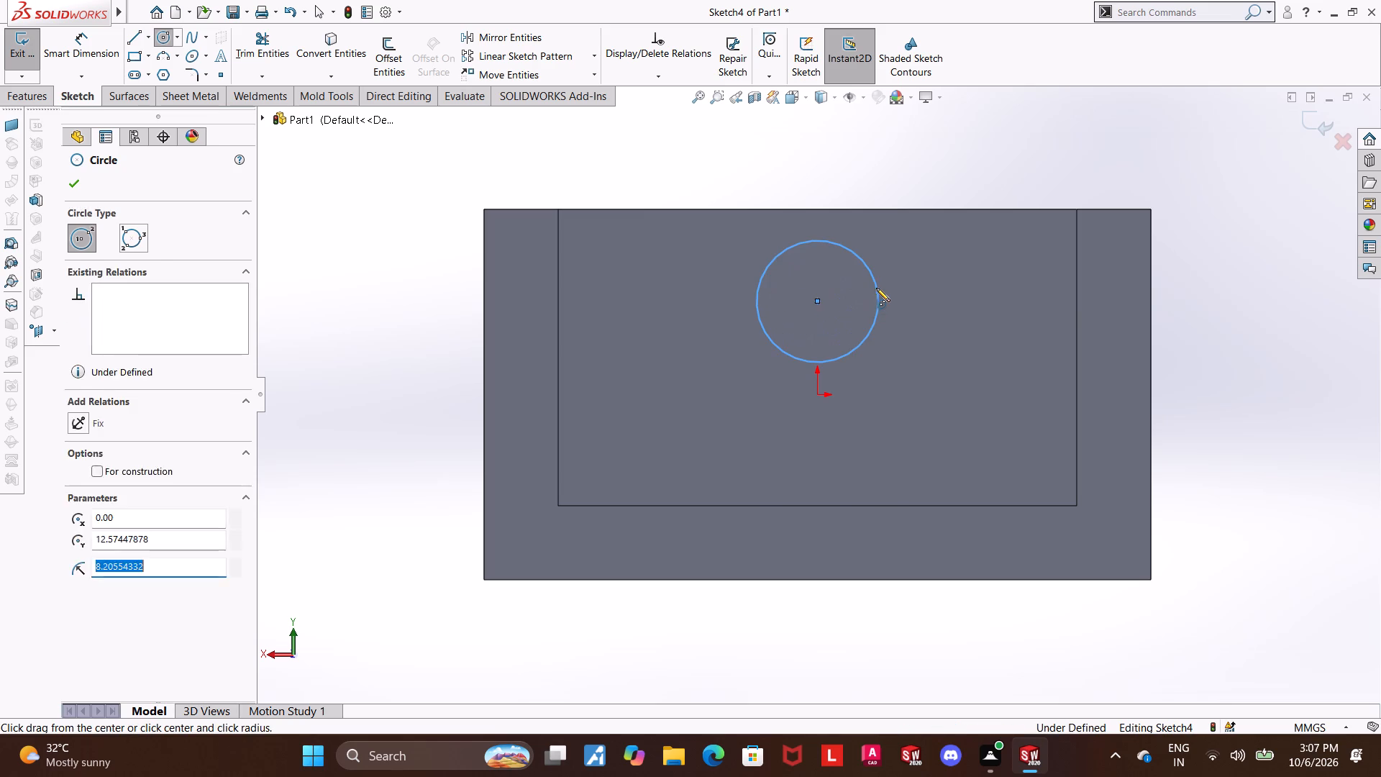
key(Escape)
key(Escape)
key(Escape)
Dimension the circle's centre 15 mm below the back wall's top edge.
click(114, 32)
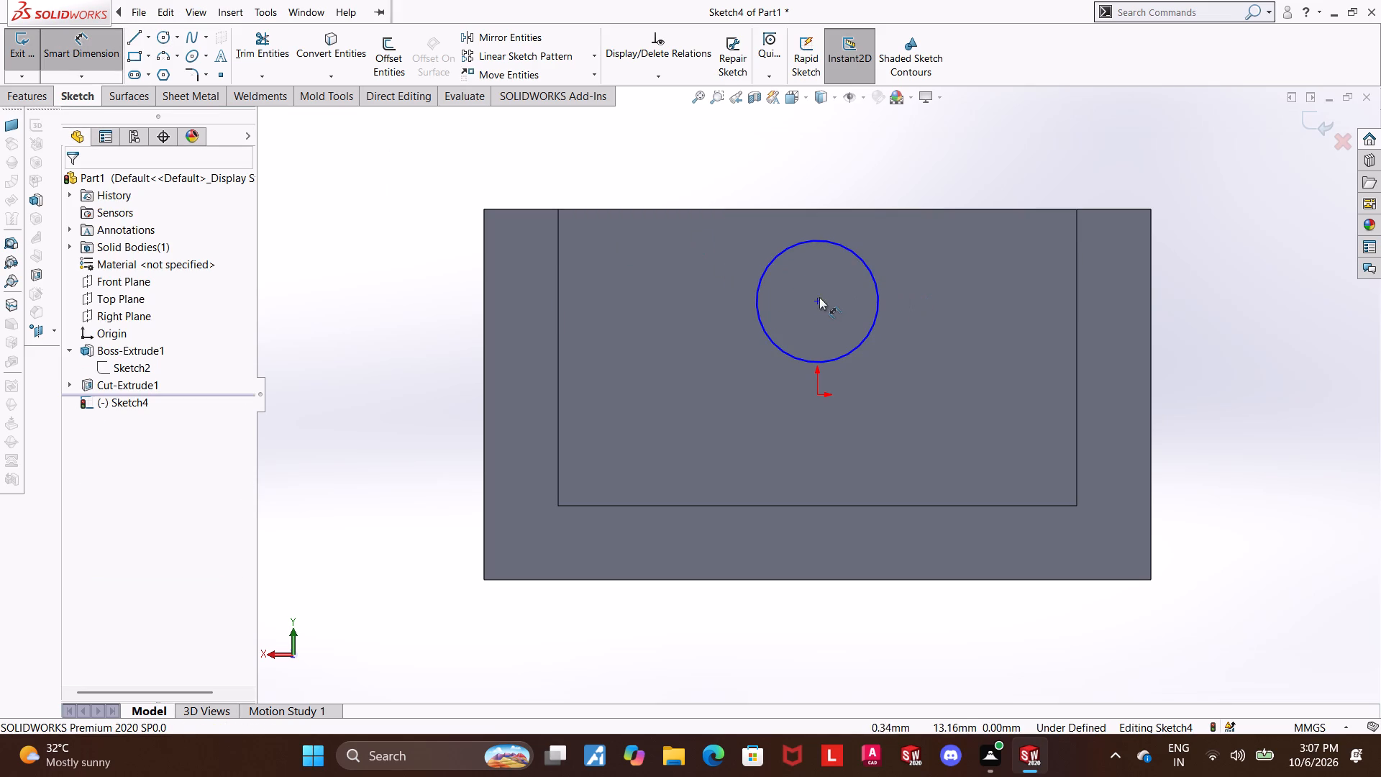
click(814, 297)
click(816, 299)
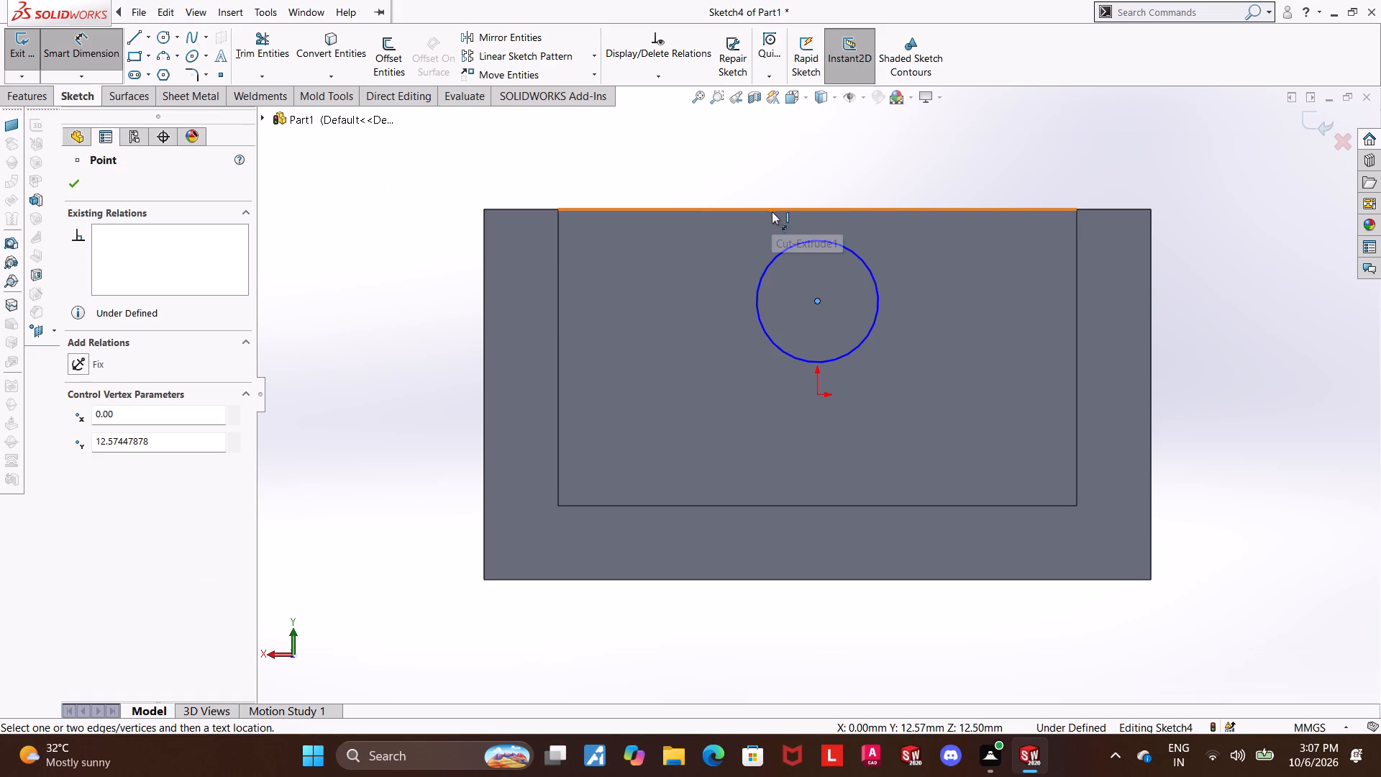
click(772, 212)
click(706, 258)
text(15)
key(Return)
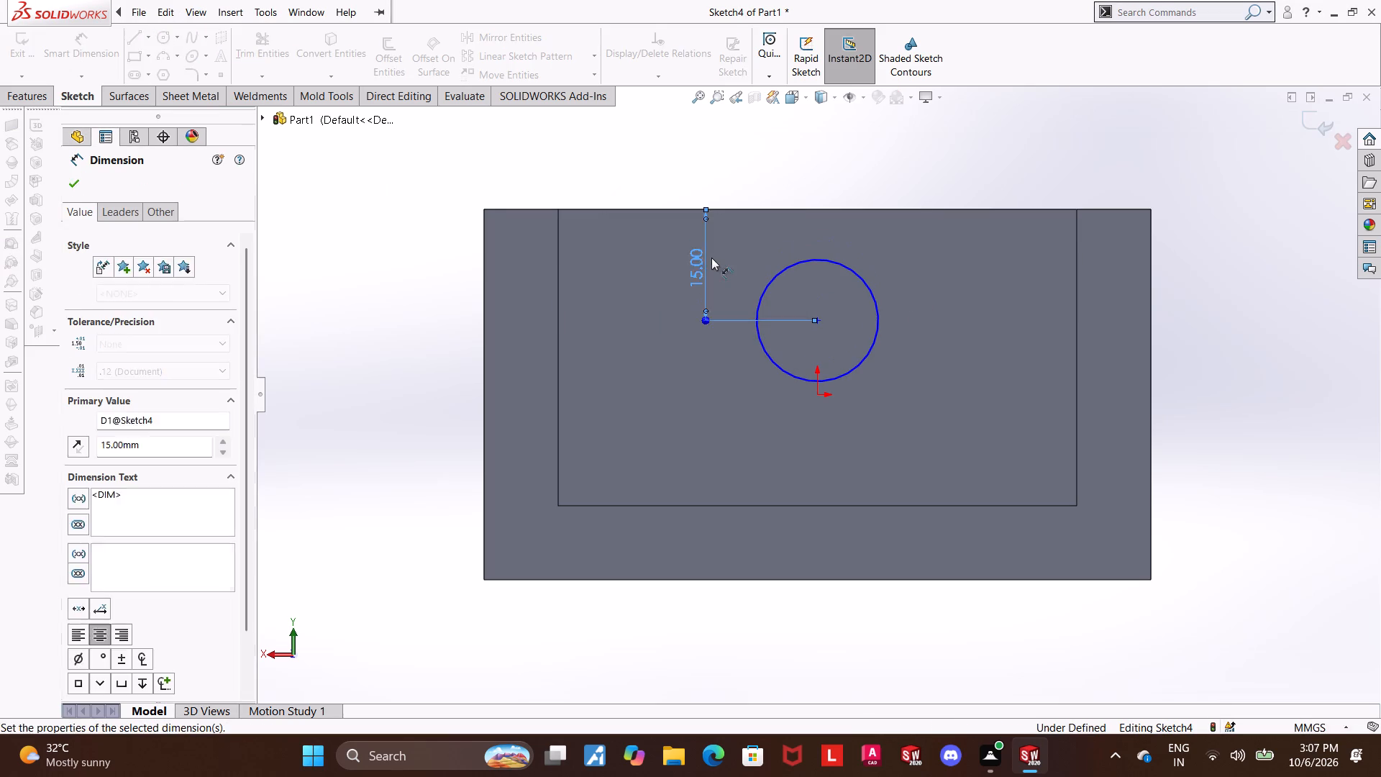
key(Escape)
key(Escape)
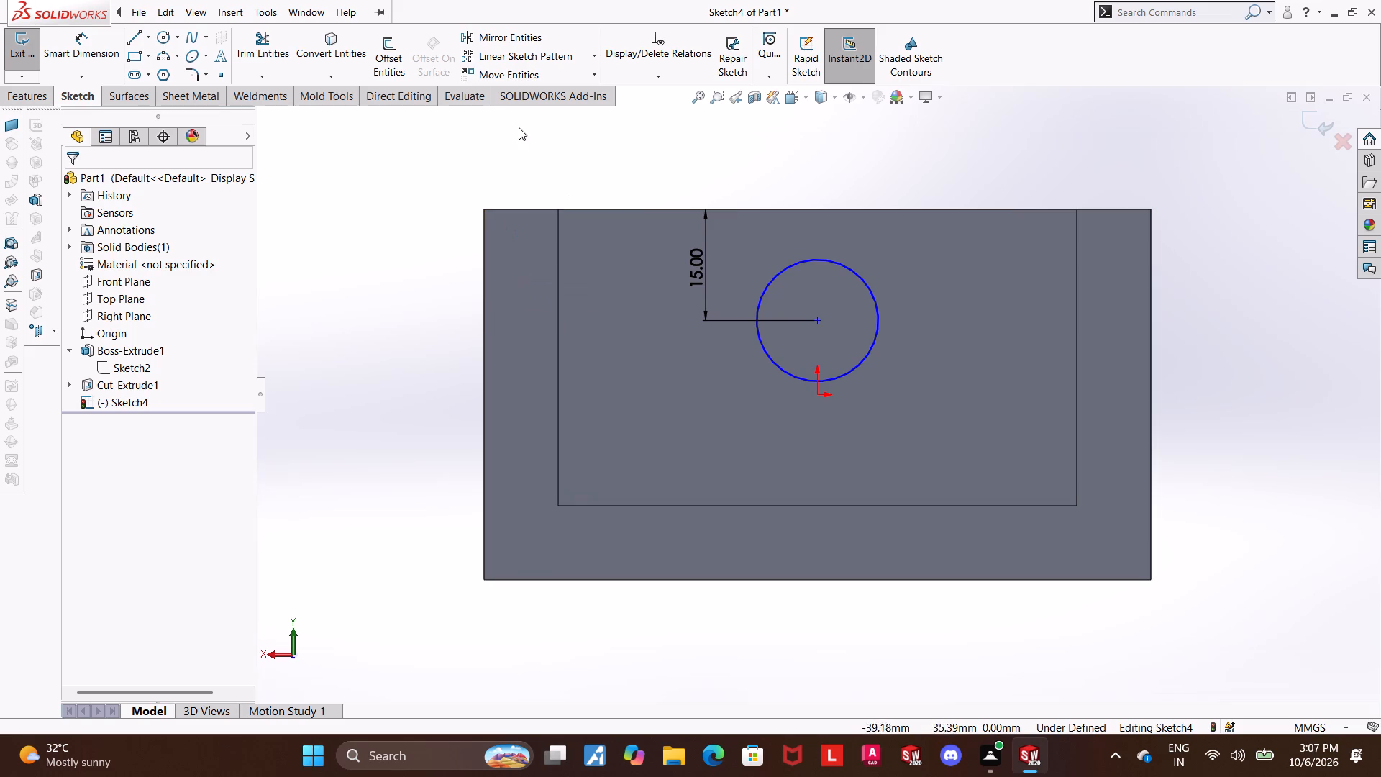
Draw a horizontal line from each side quadrant of the circle to the nearest pocket side edge, about 26.8 mm each.
click(127, 36)
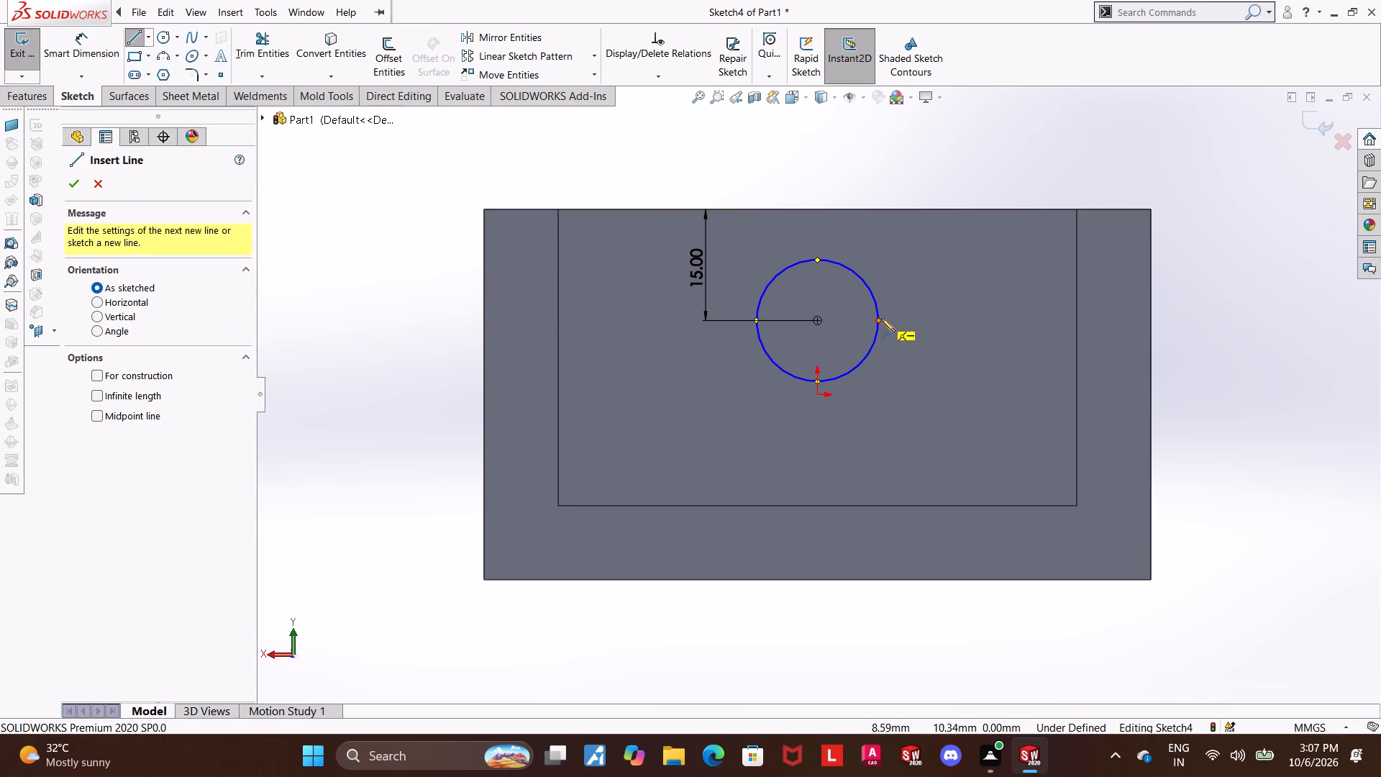
drag(881, 317, 901, 320)
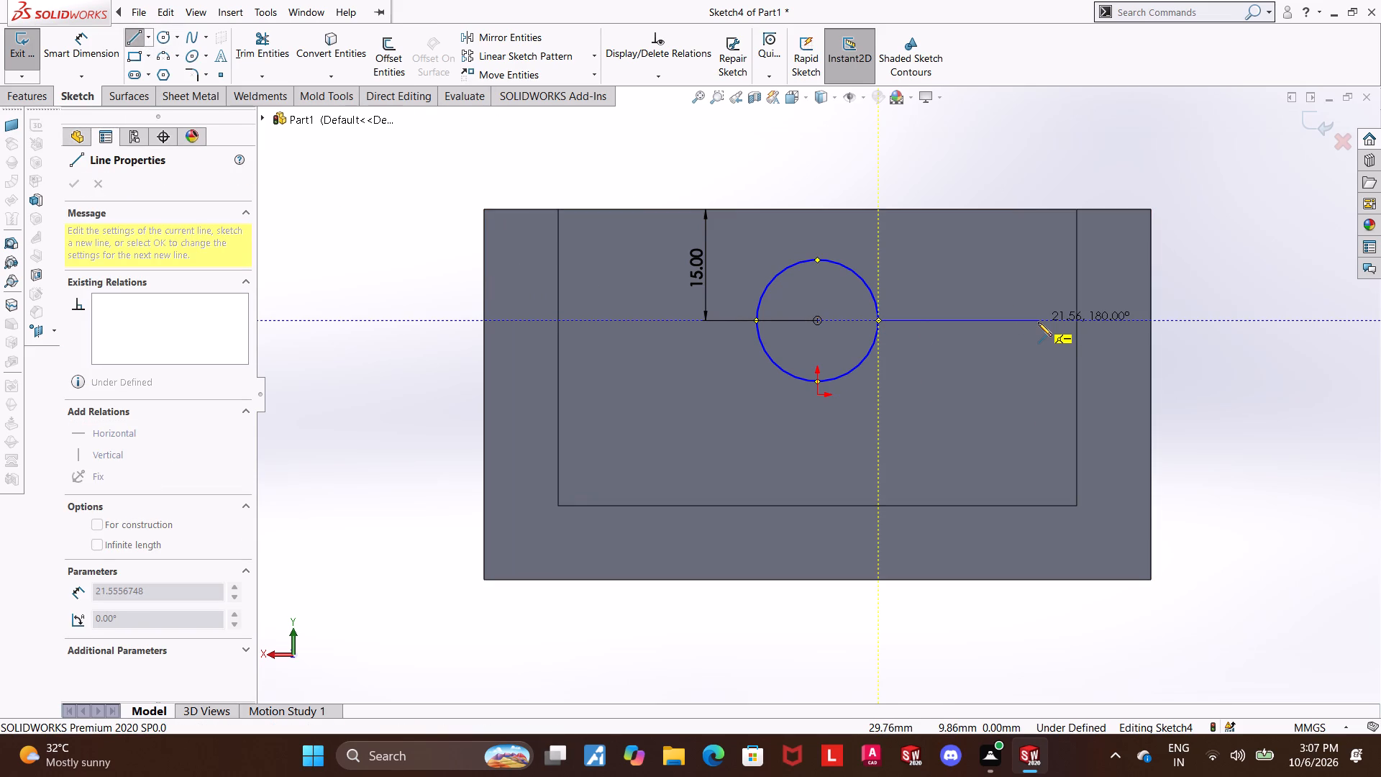
click(1077, 322)
key(Escape)
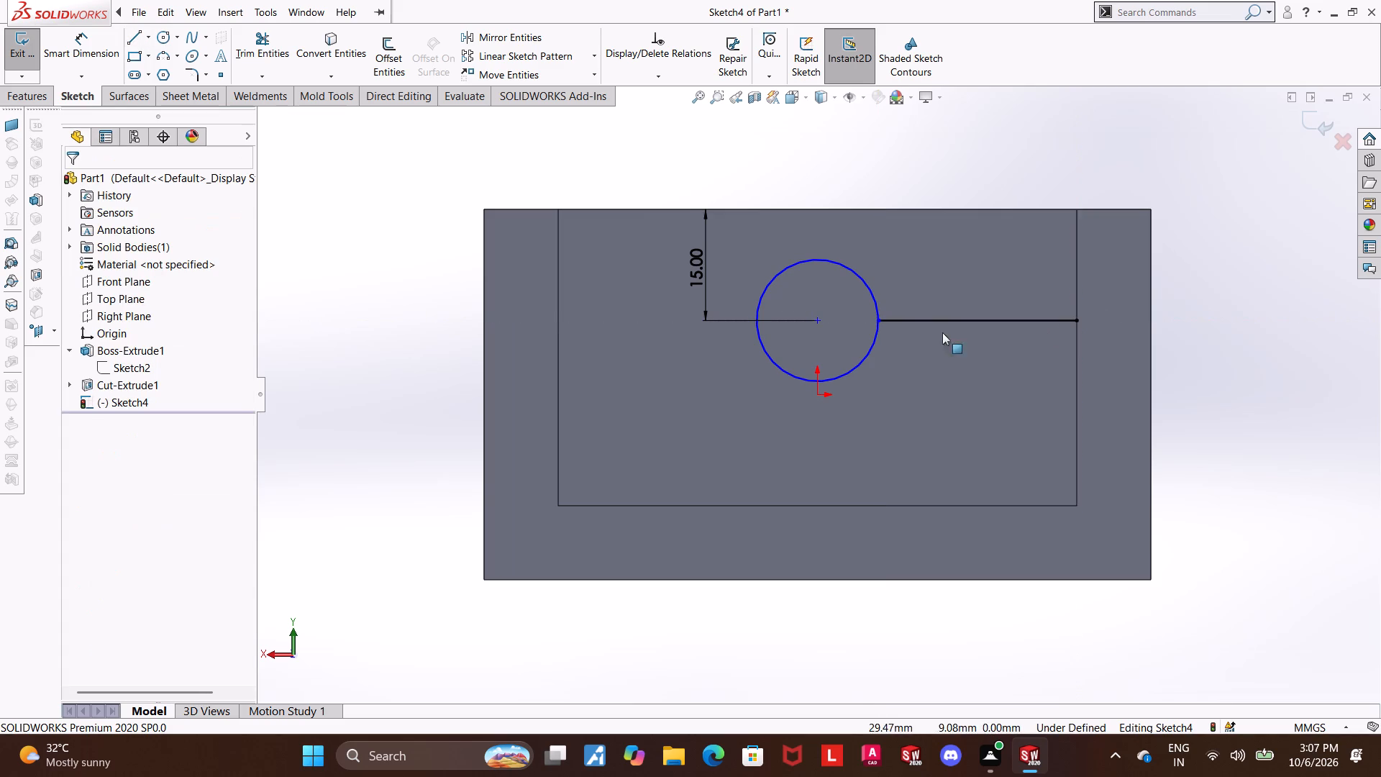
key(Escape)
key(Escape)
click(127, 32)
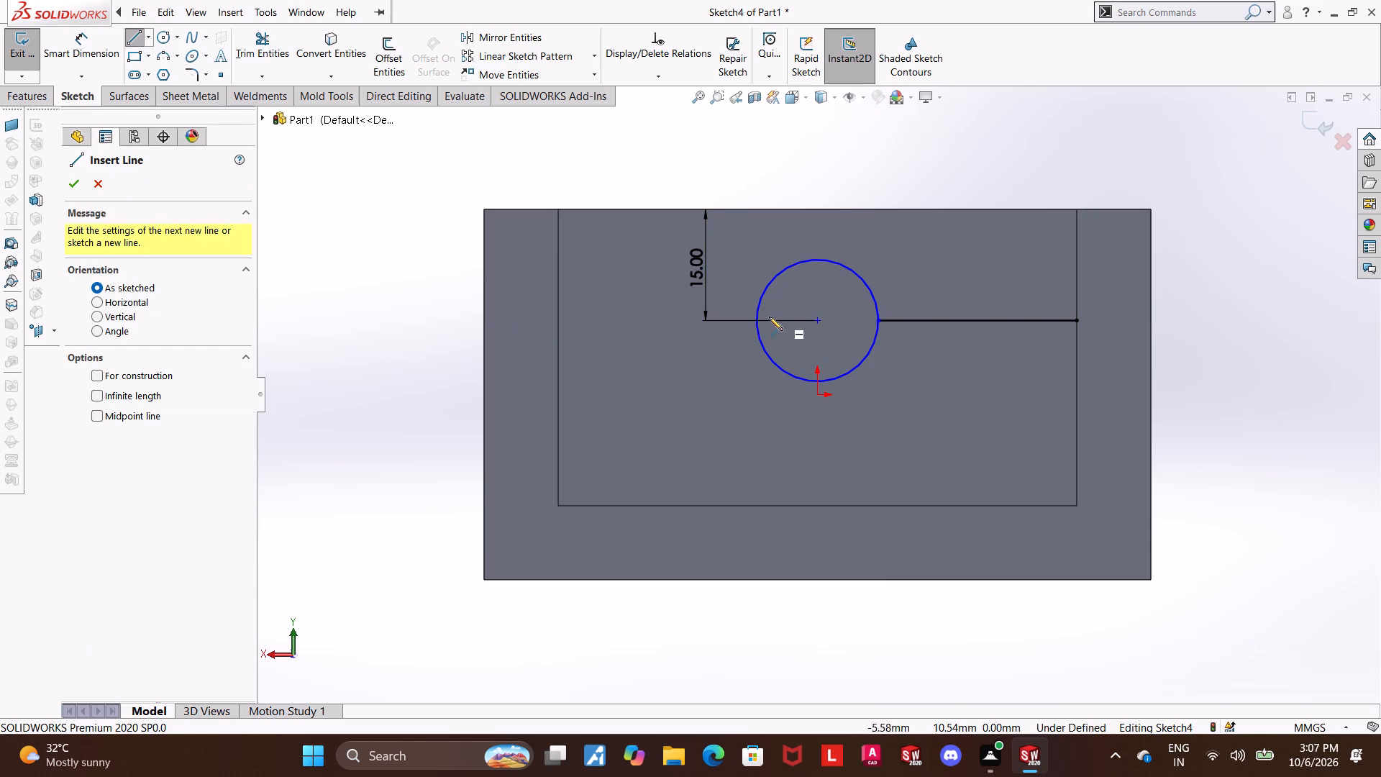
click(756, 319)
click(557, 320)
key(Escape)
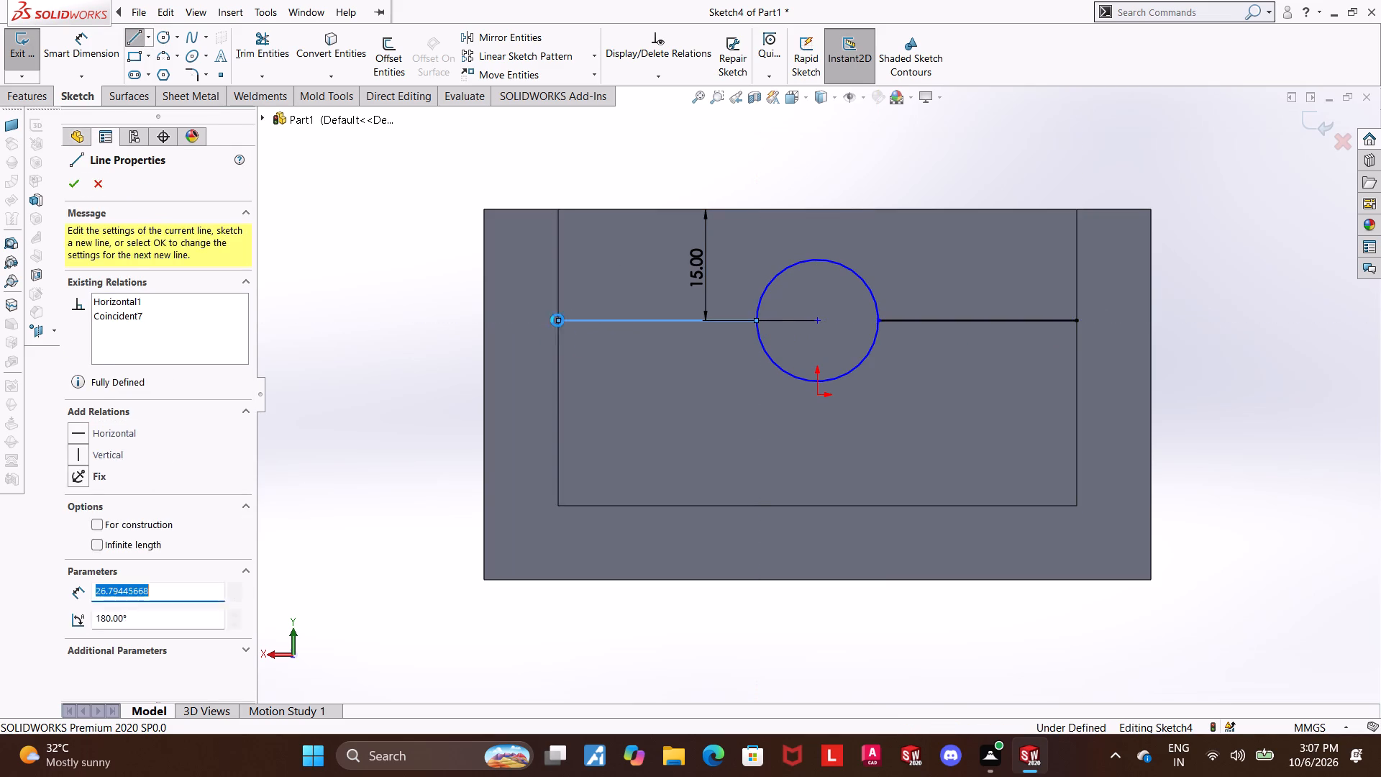
key(Escape)
key(Escape)
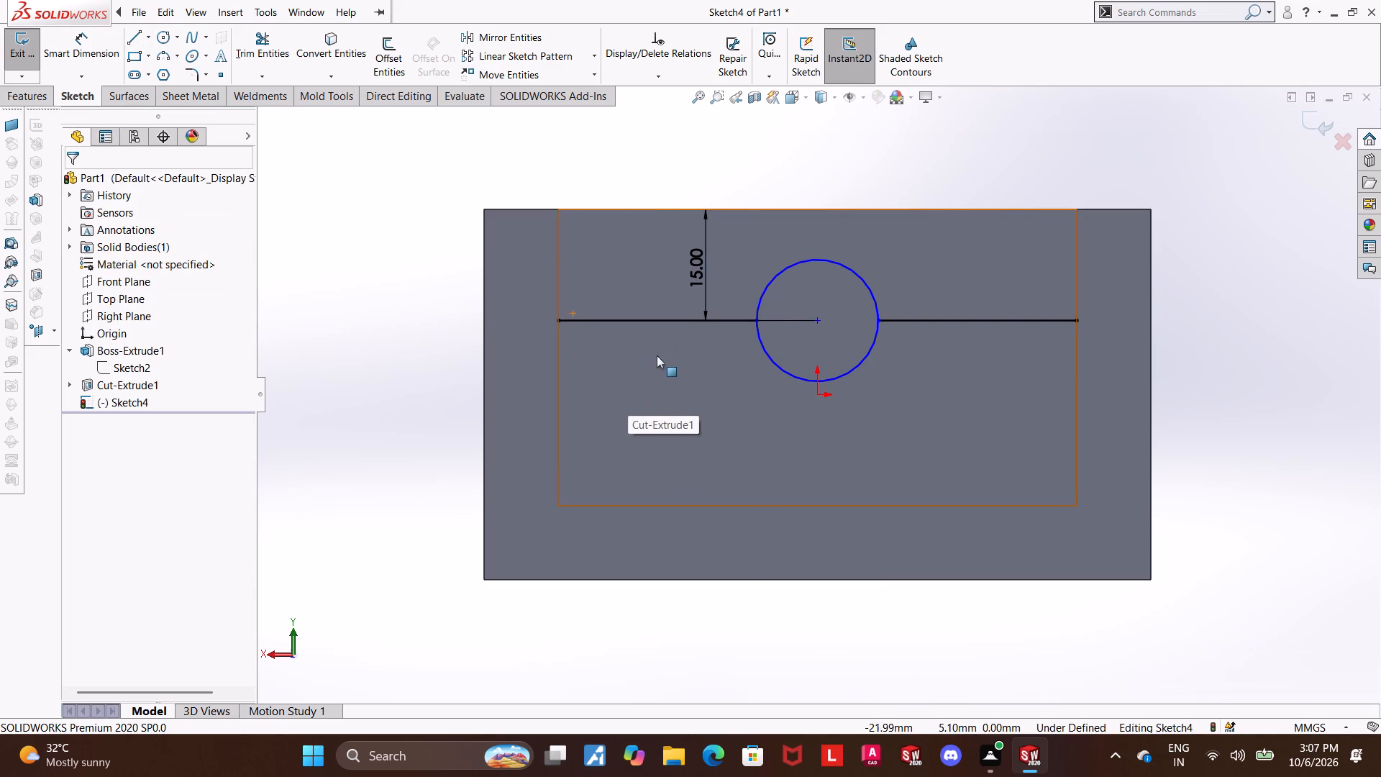
Trim away the circle's upper half, leaving the lower semicircular arc between the two lines.
scroll(838, 323, down, 1)
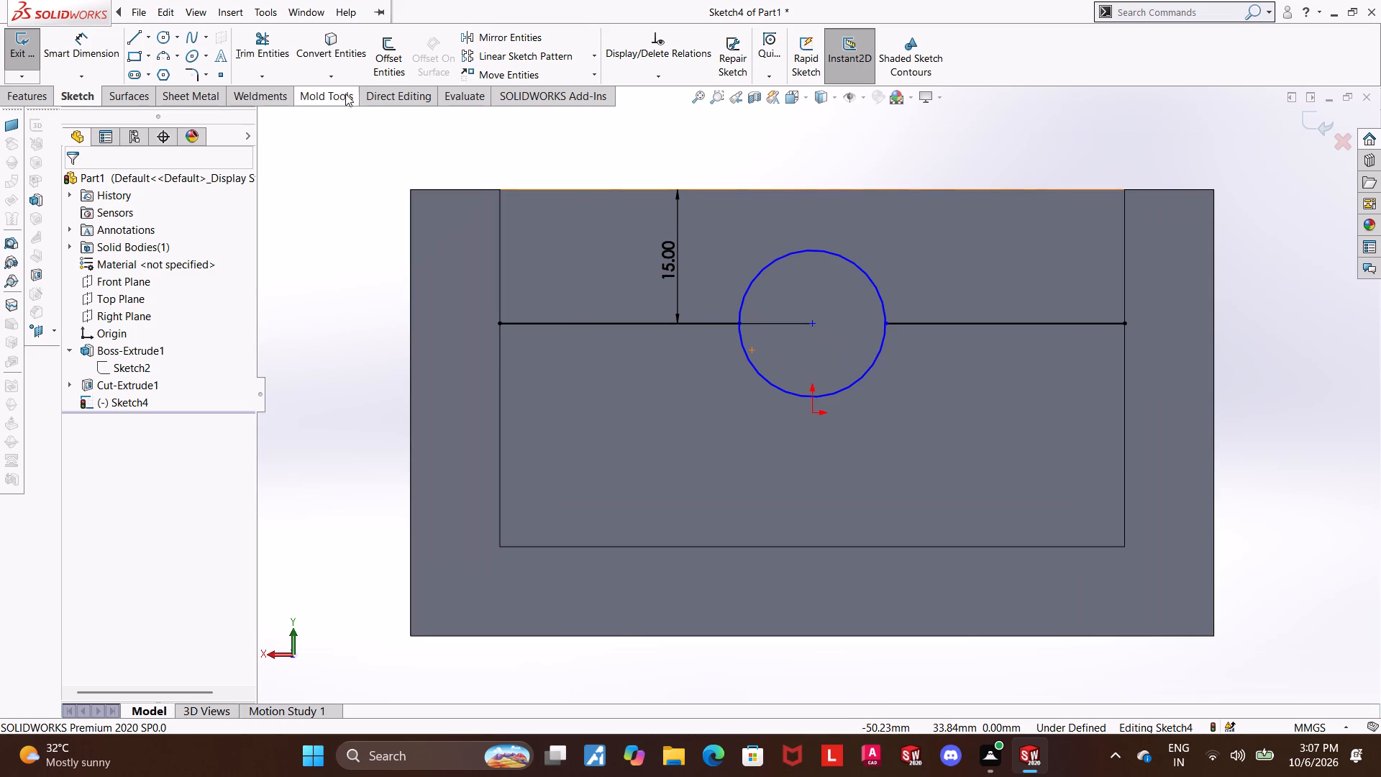
click(269, 63)
drag(857, 287, 828, 235)
key(Escape)
key(Escape)
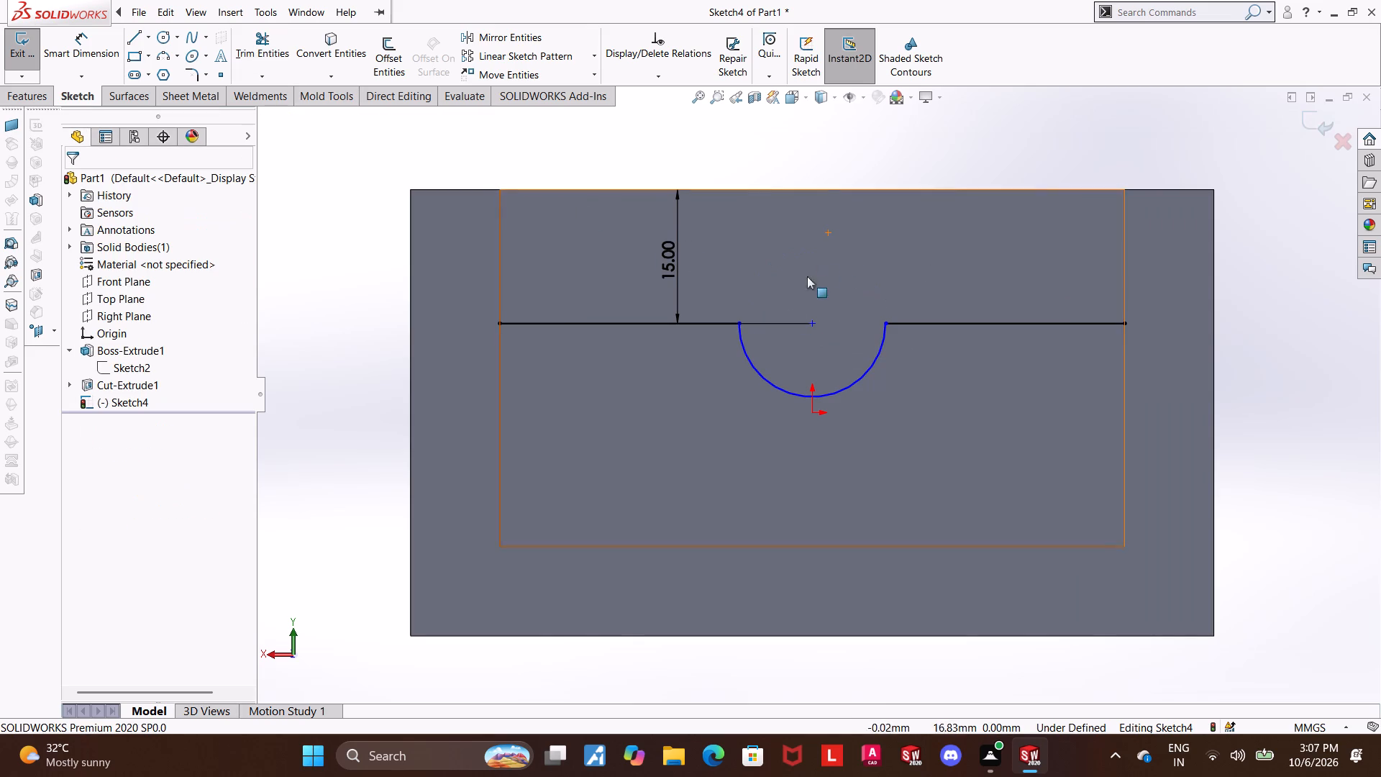
key(Escape)
Add a Horizontal relation between the arc's two endpoints and its centre point.
click(737, 324)
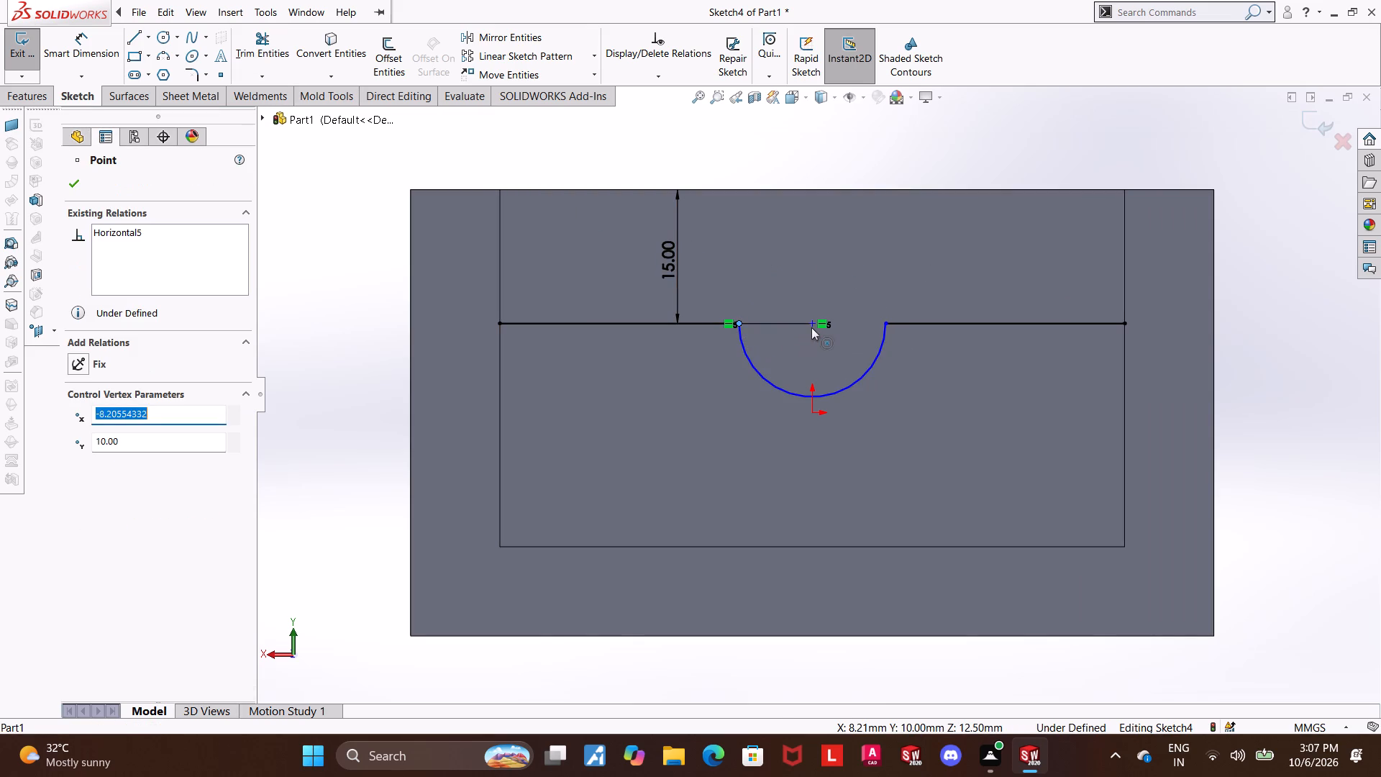
ctrl+click(811, 327)
ctrl+click(886, 323)
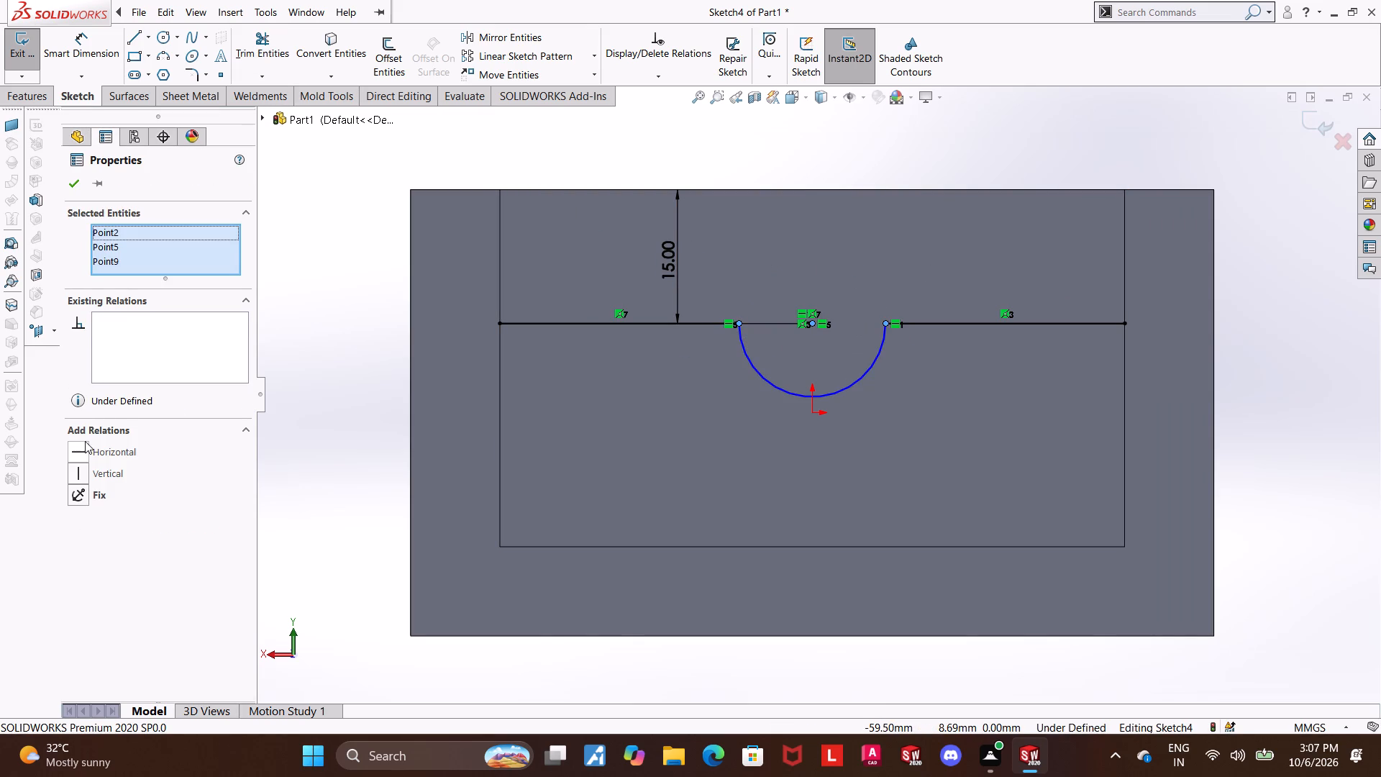
click(81, 454)
key(Escape)
key(Escape)
key(Escape)
Add a radius dimension to the semicircular arc, placed just outside the curve.
click(42, 64)
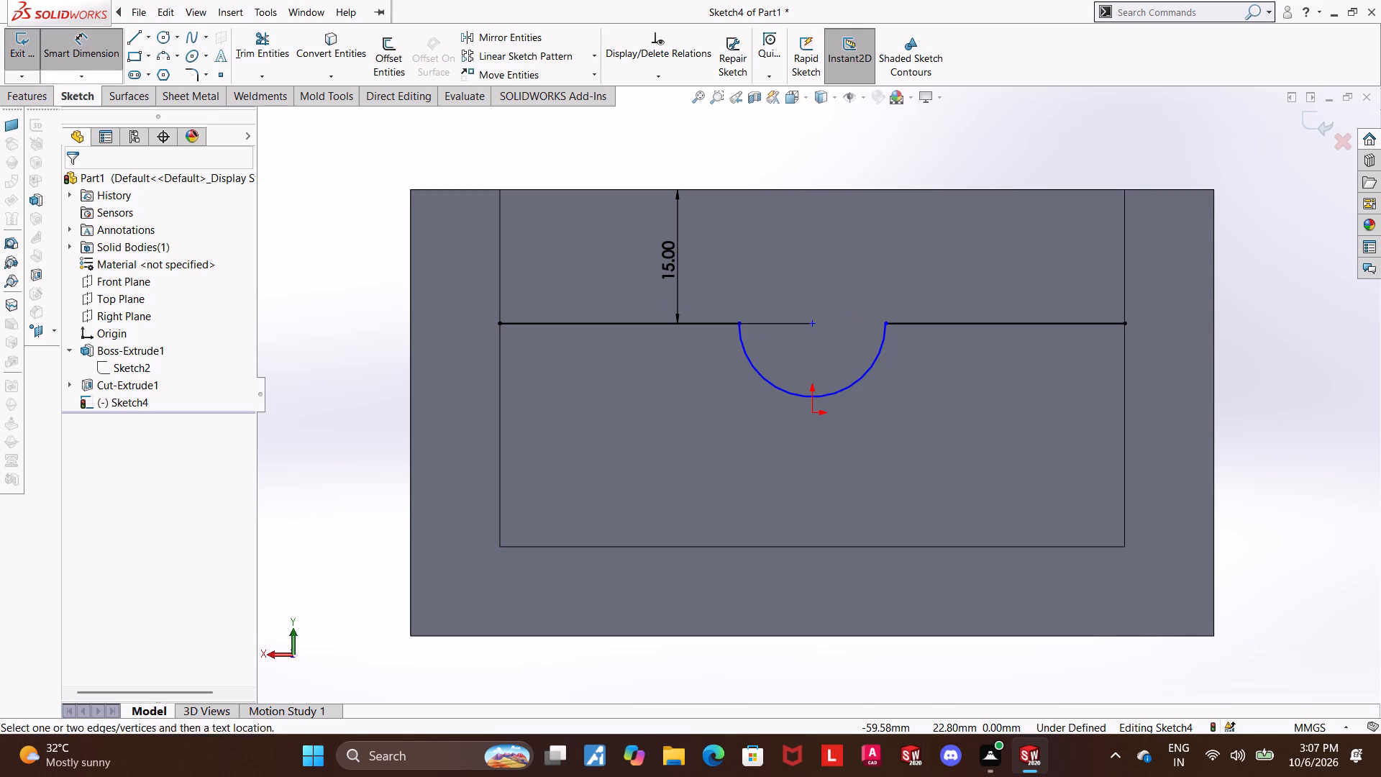
click(765, 373)
click(757, 374)
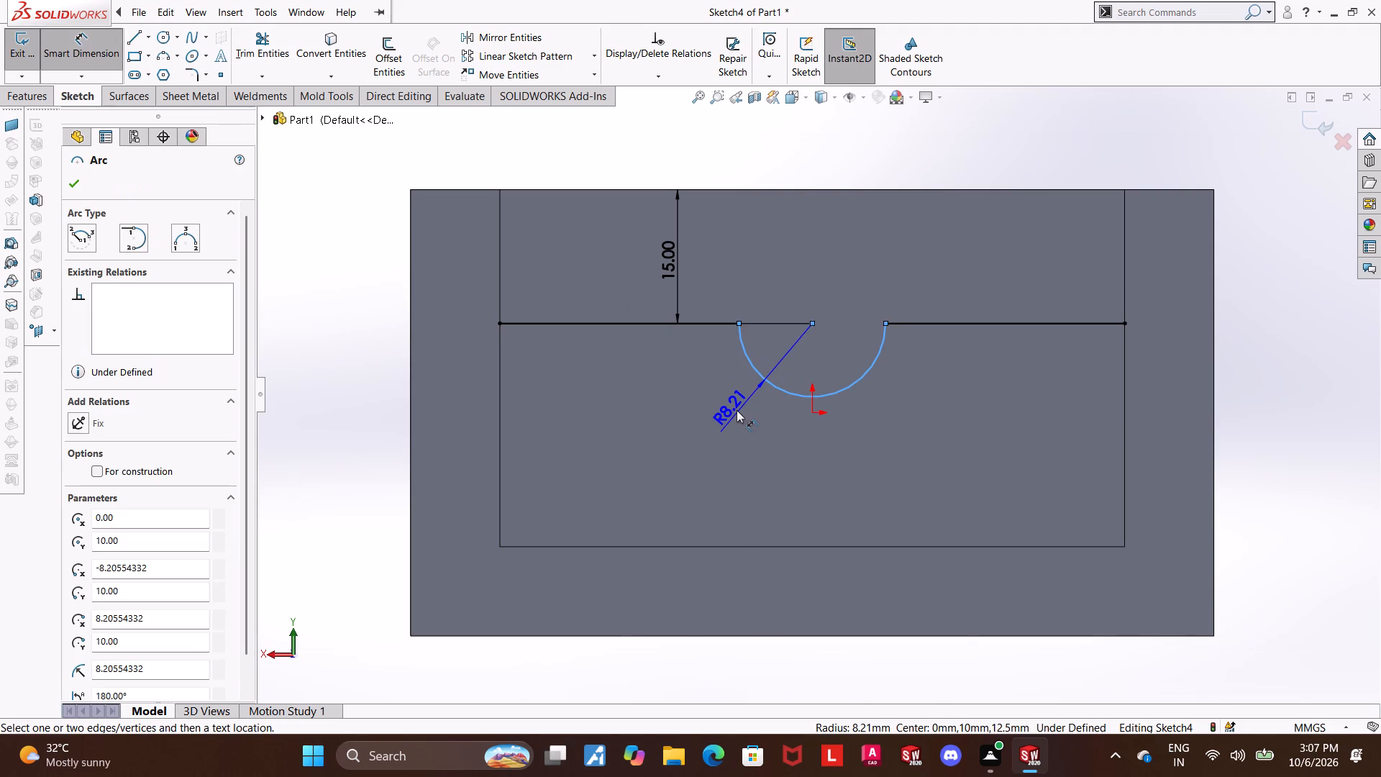
click(737, 410)
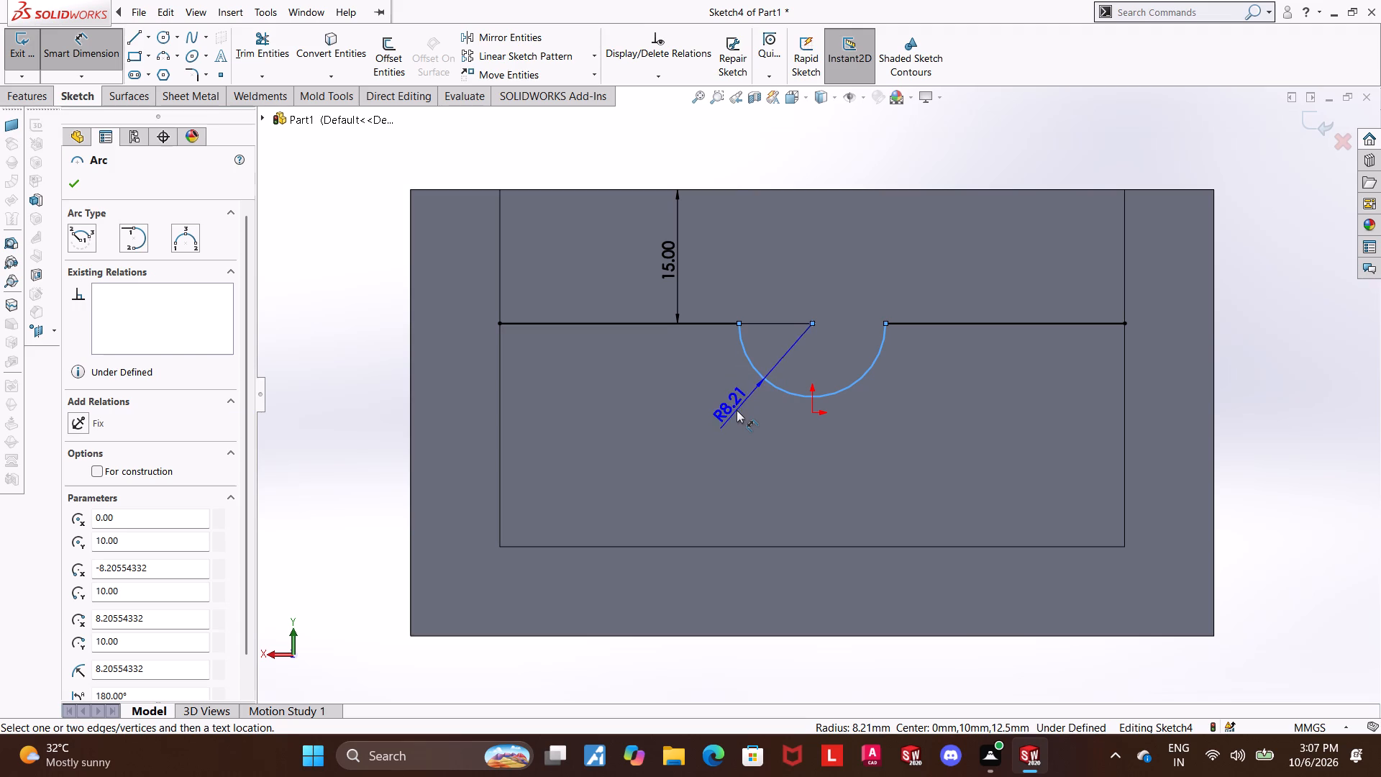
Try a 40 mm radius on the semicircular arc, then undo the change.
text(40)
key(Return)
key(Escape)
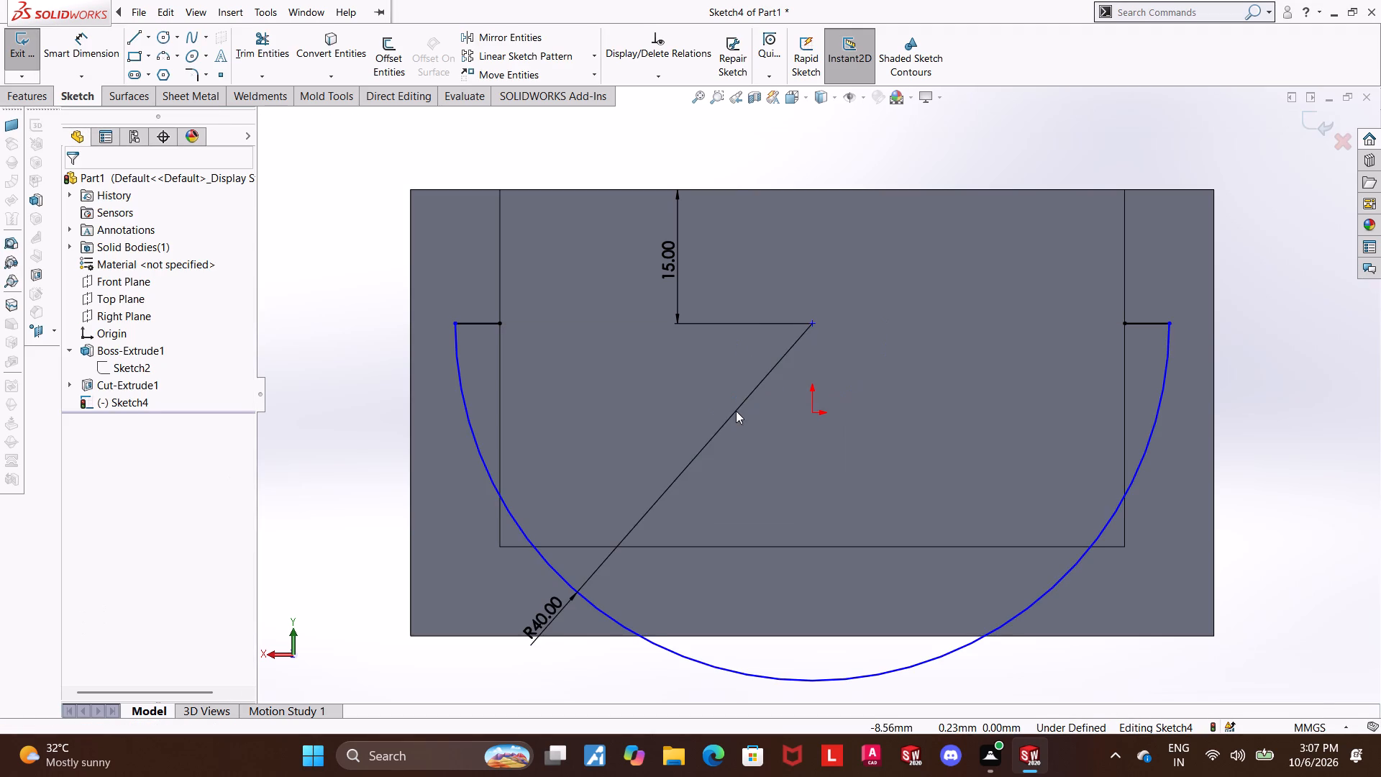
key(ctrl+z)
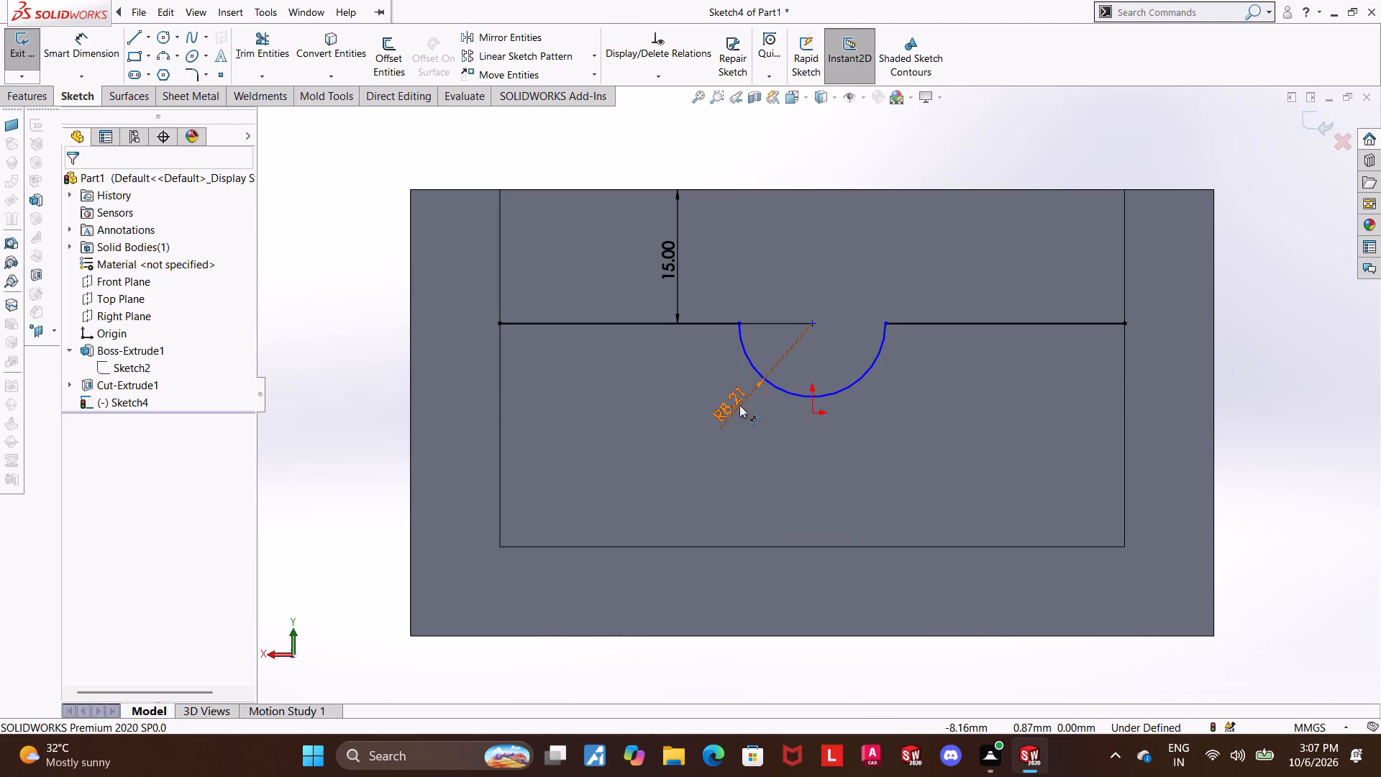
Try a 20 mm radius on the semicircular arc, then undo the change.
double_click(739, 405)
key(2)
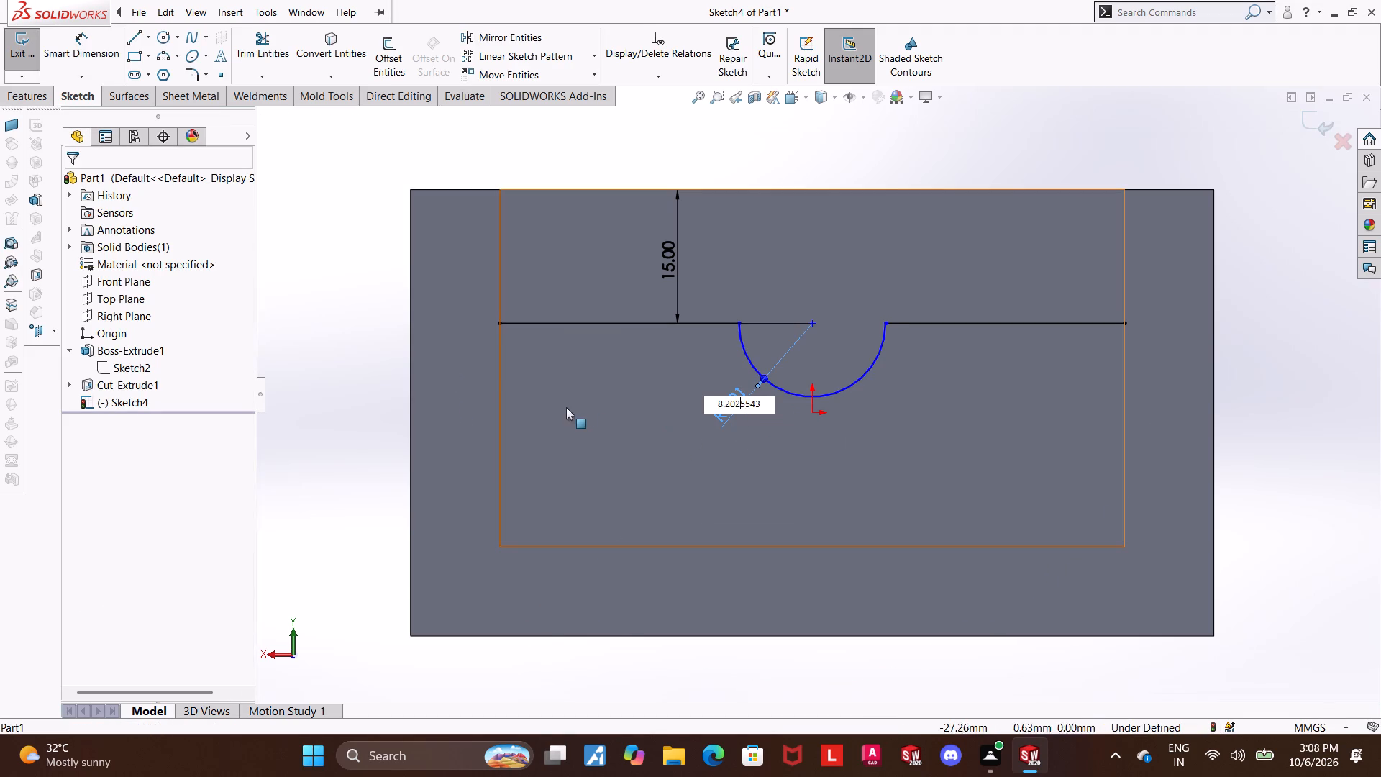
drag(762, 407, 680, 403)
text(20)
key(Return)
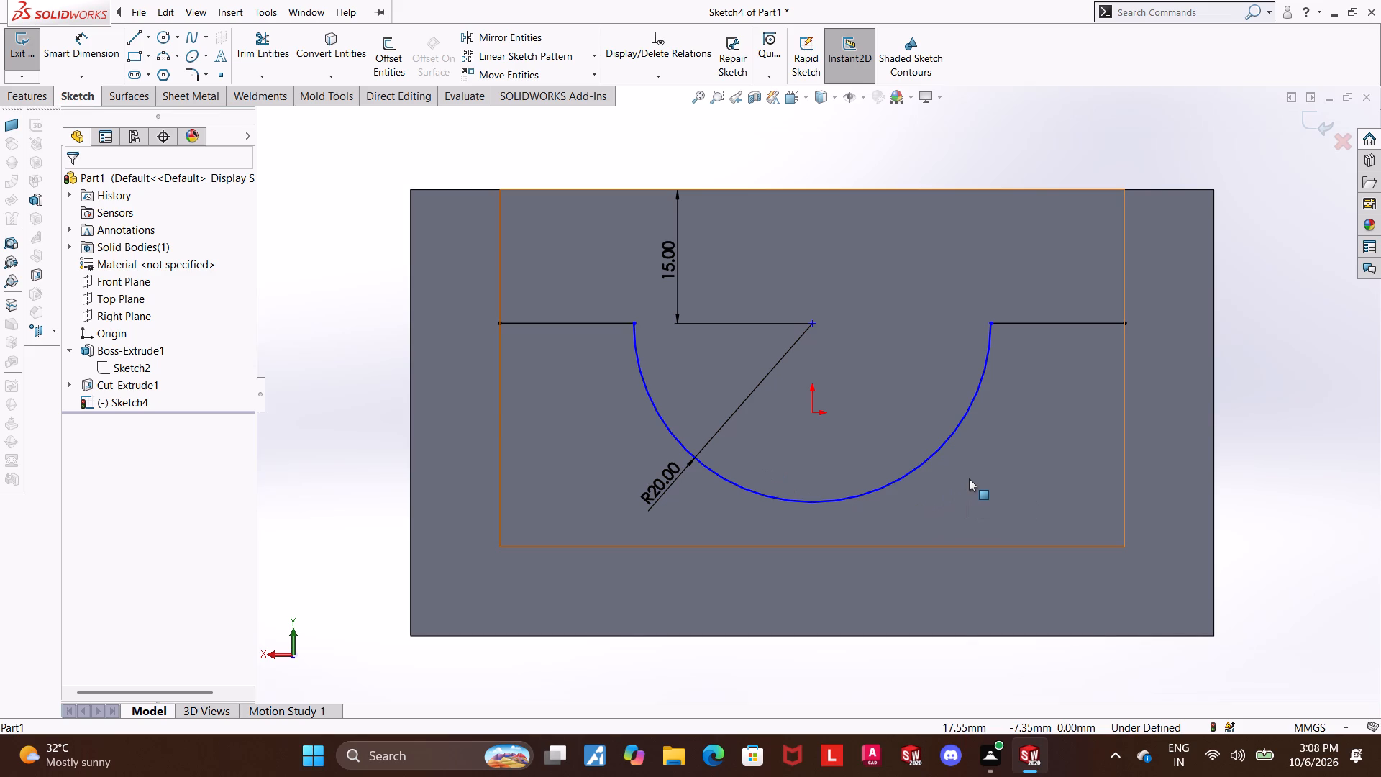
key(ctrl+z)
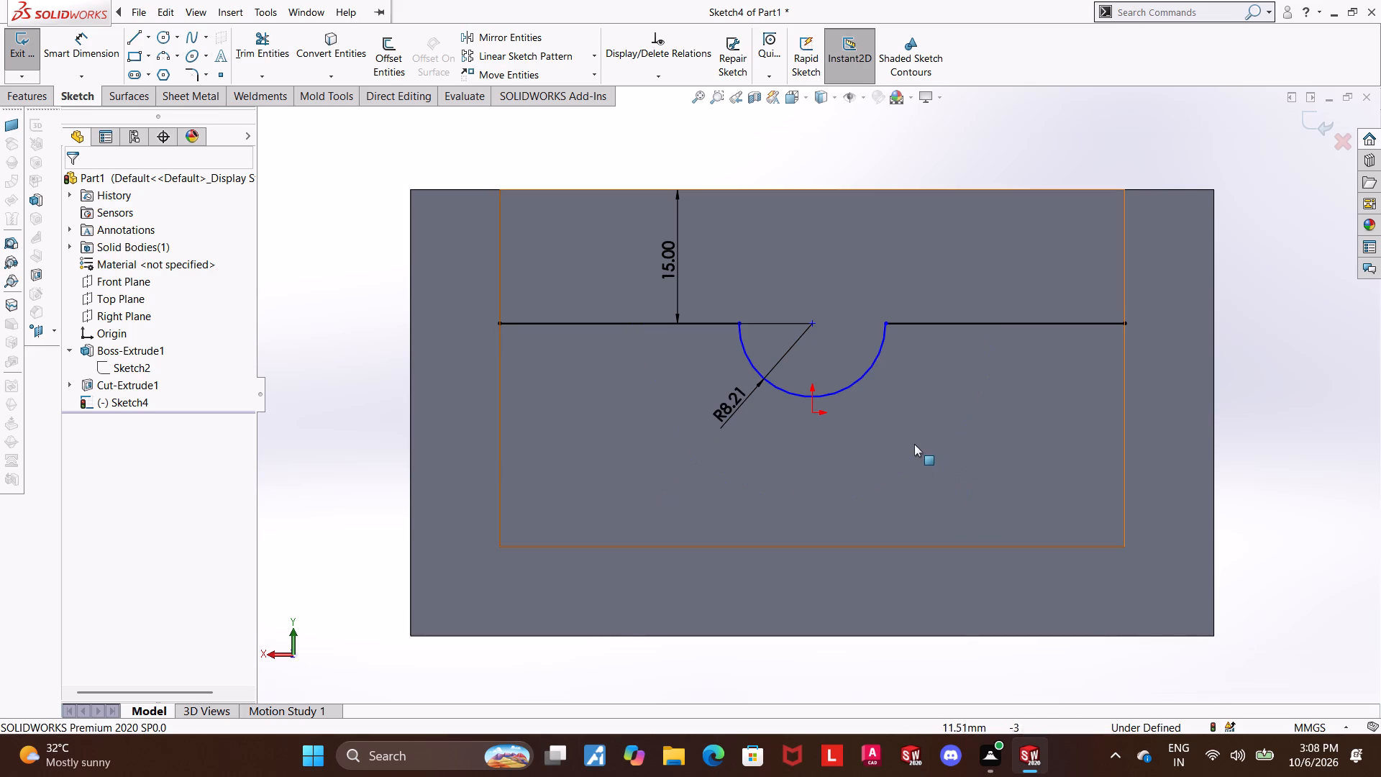
Set the semicircular arc's radius to 20 mm.
scroll(834, 353, down, 1)
scroll(834, 355, up, 1)
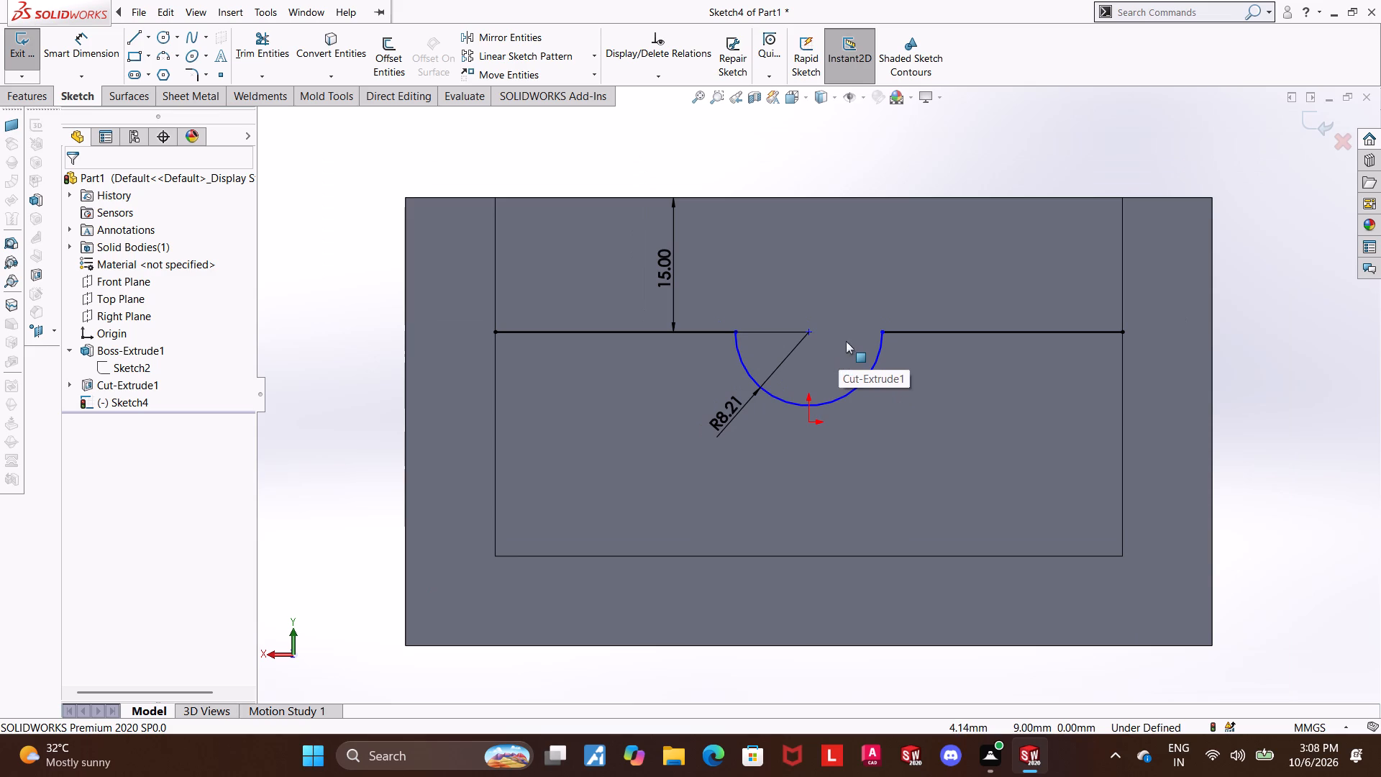
double_click(742, 408)
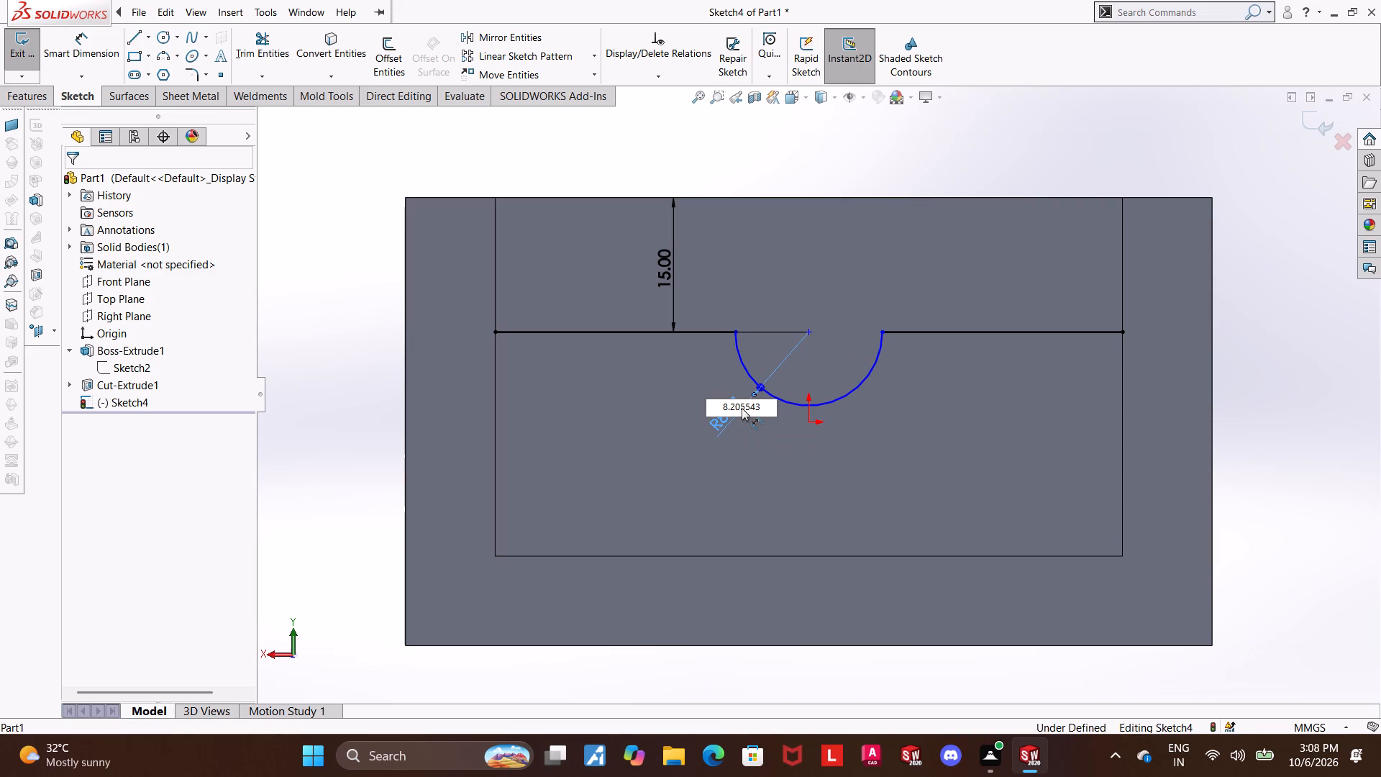
drag(772, 410, 691, 405)
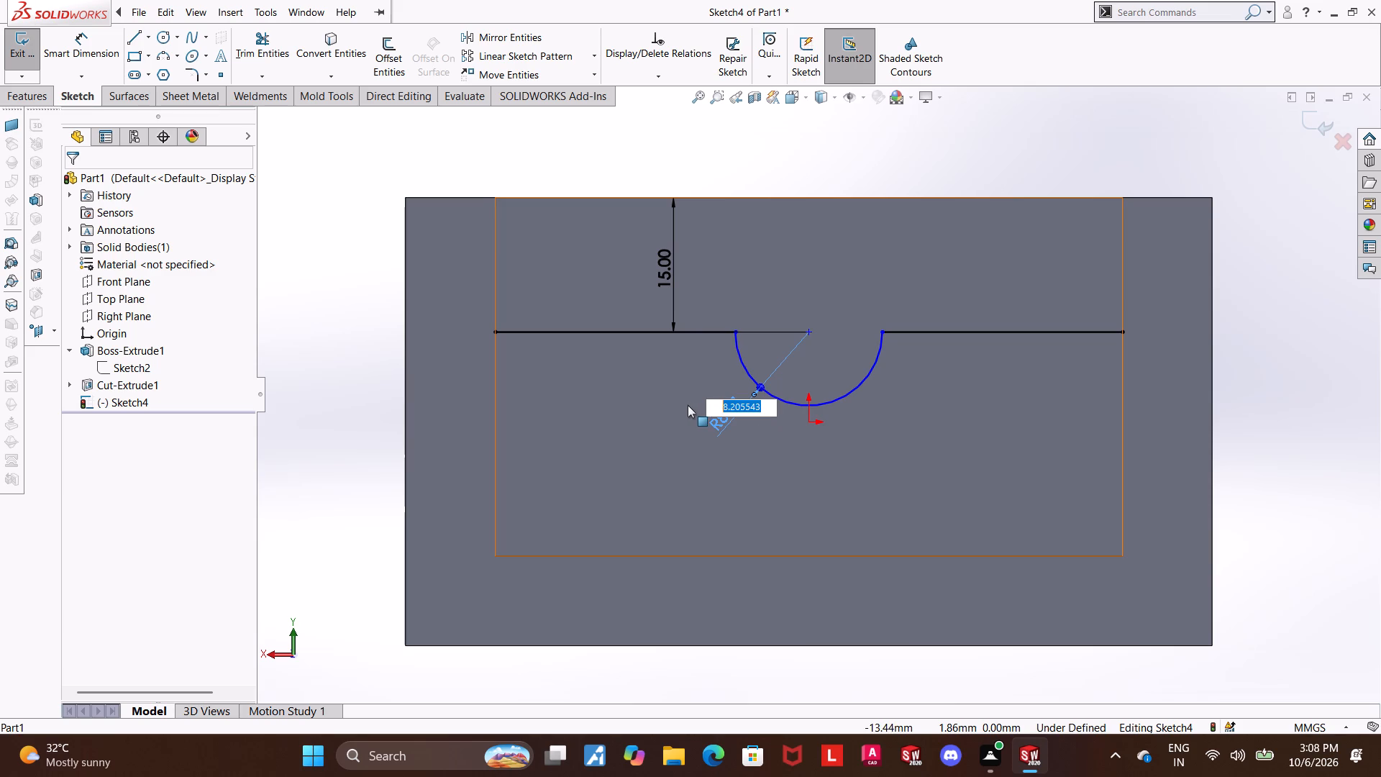
text(20)
key(Return)
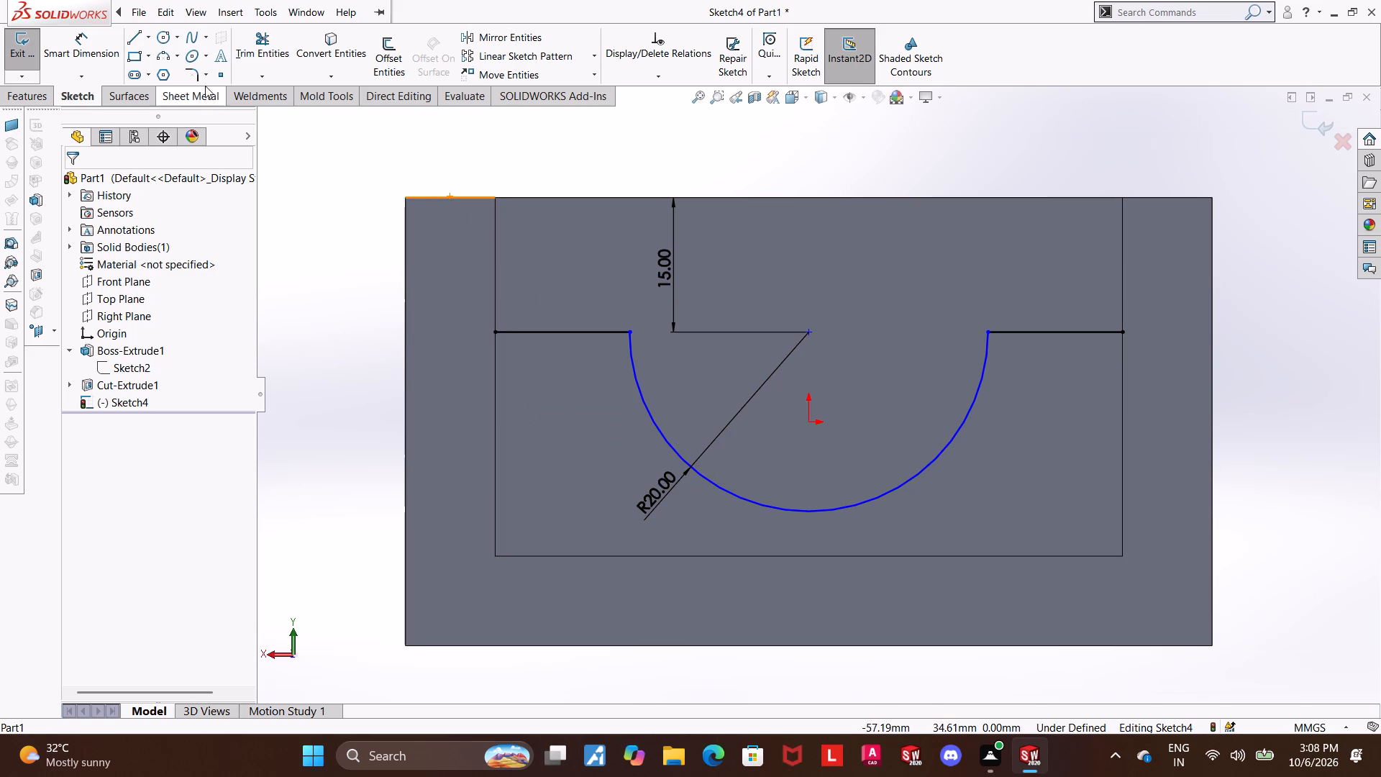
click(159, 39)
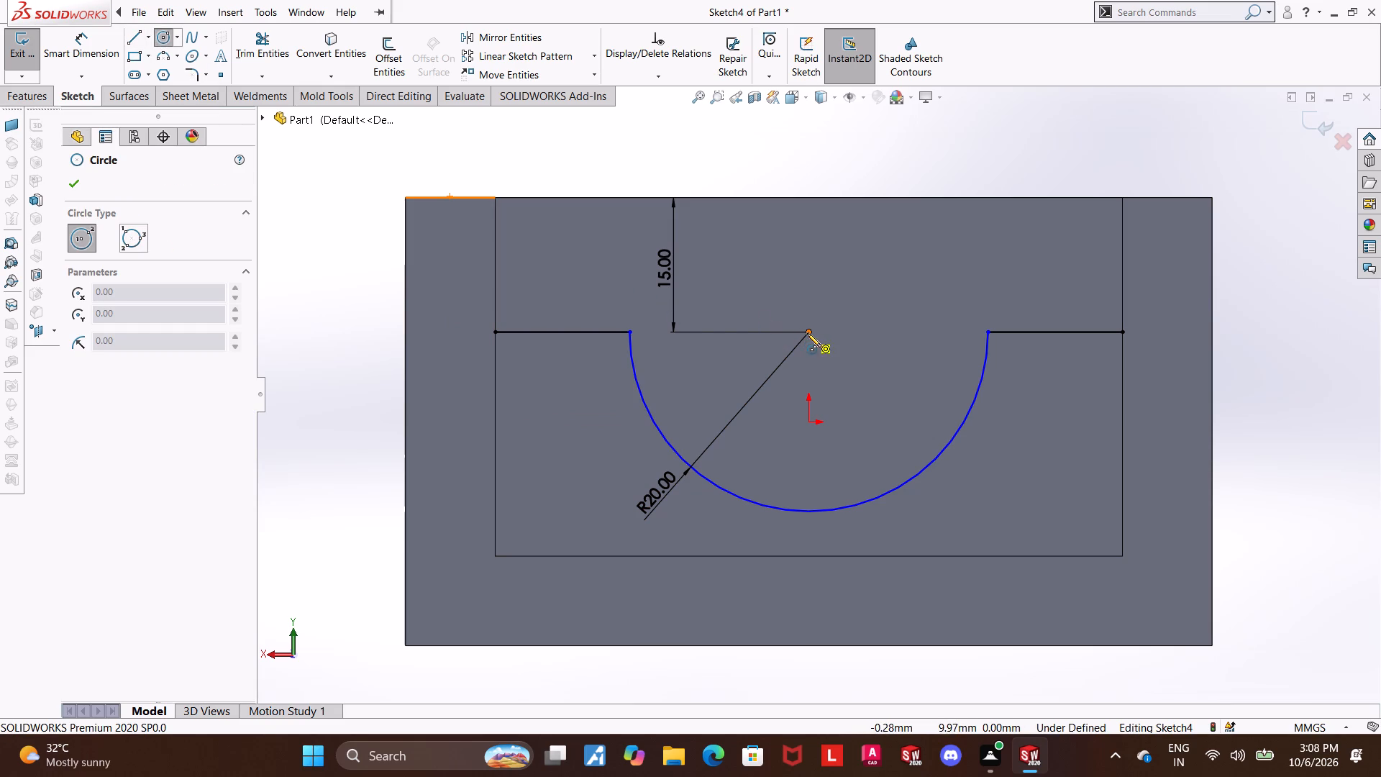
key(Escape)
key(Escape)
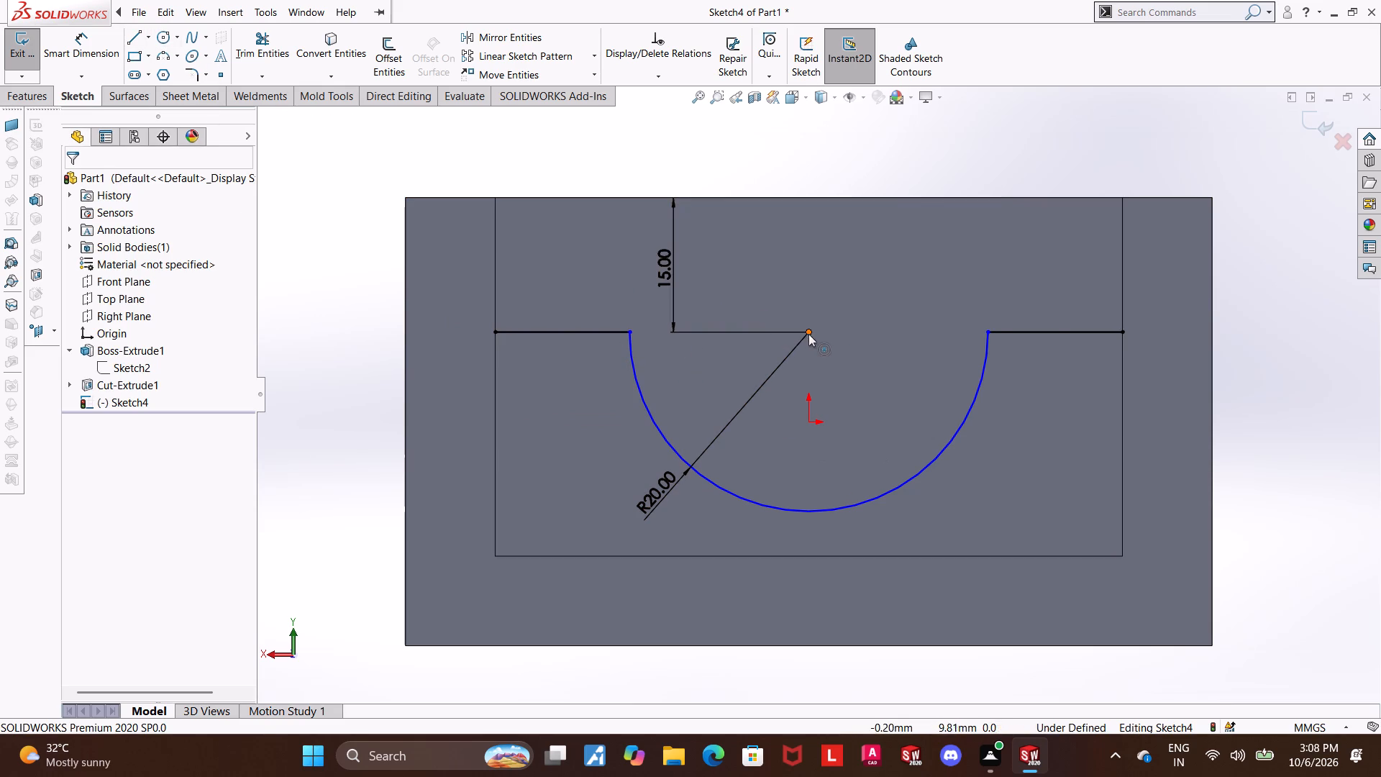
Add a vertical relation between the semicircular arc's centre point and the origin.
click(808, 334)
ctrl+click(809, 421)
click(76, 462)
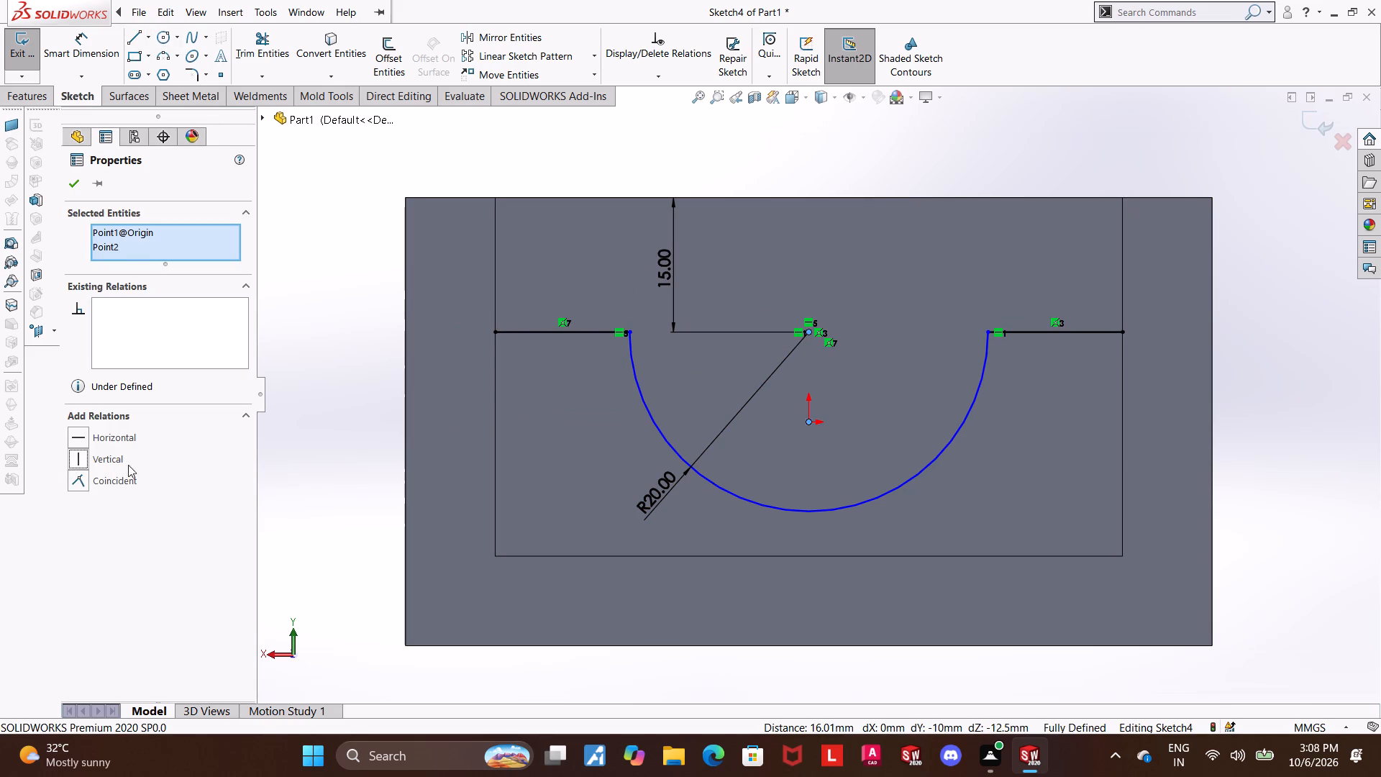
click(355, 293)
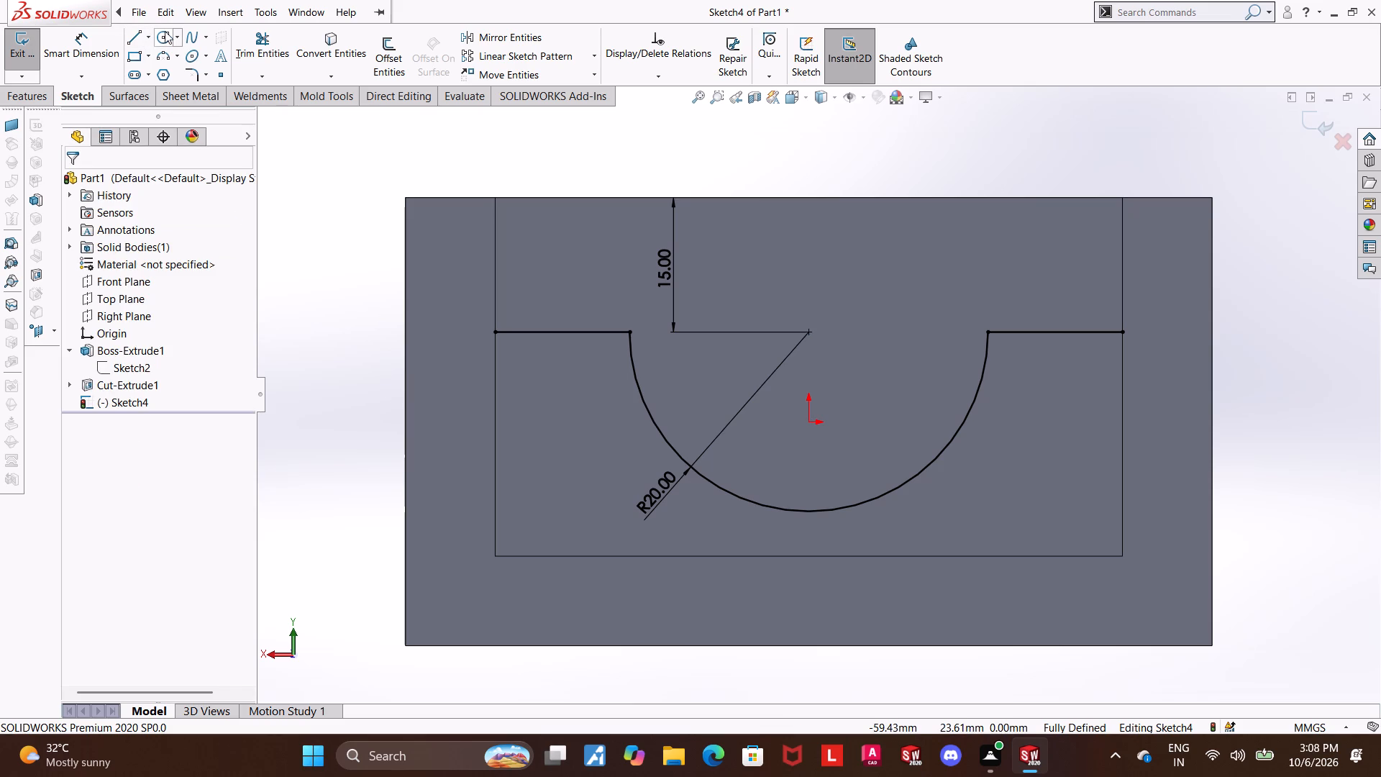
Sketch a circle with a radius of about 6.65 mm centred on the semicircular arc's centre point.
click(165, 30)
click(812, 330)
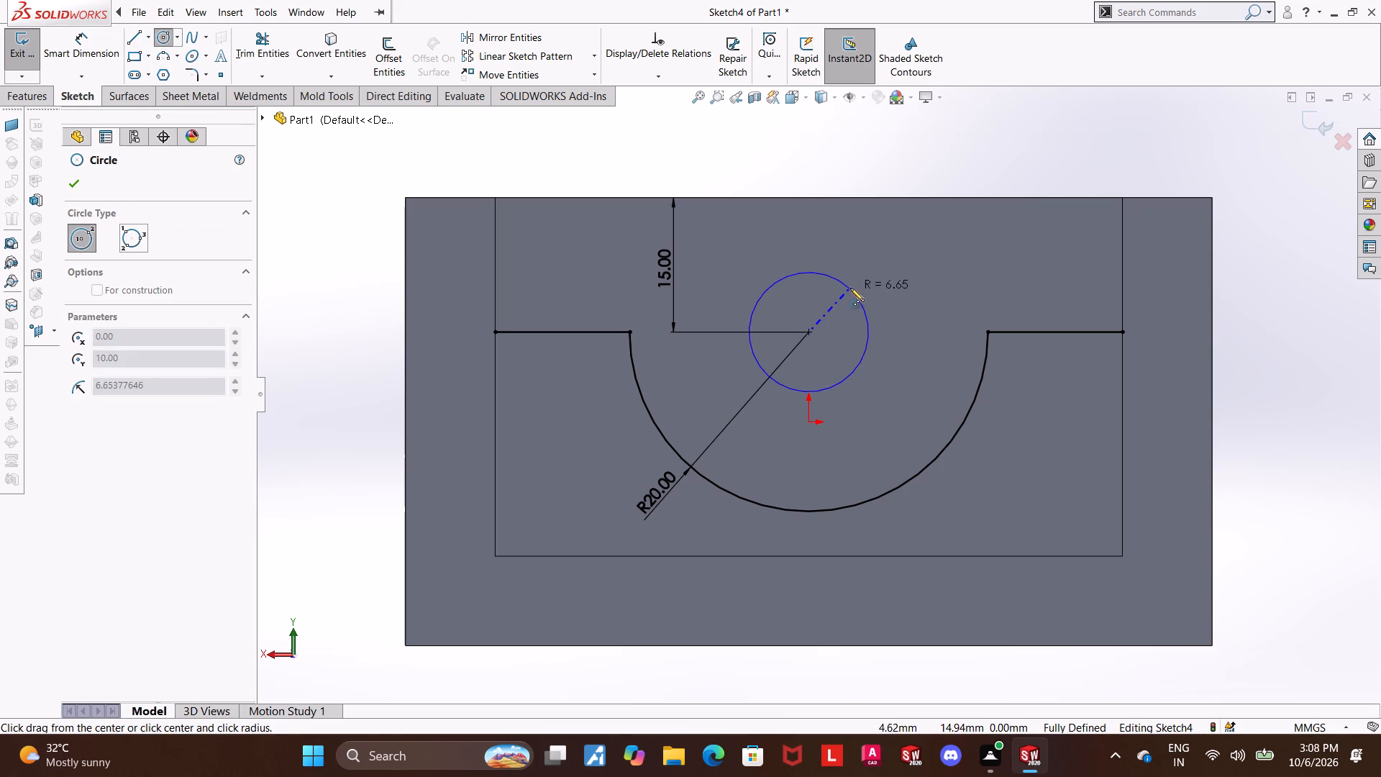
click(850, 288)
key(Escape)
Dimension the new circle with a diameter of 20 mm.
click(58, 42)
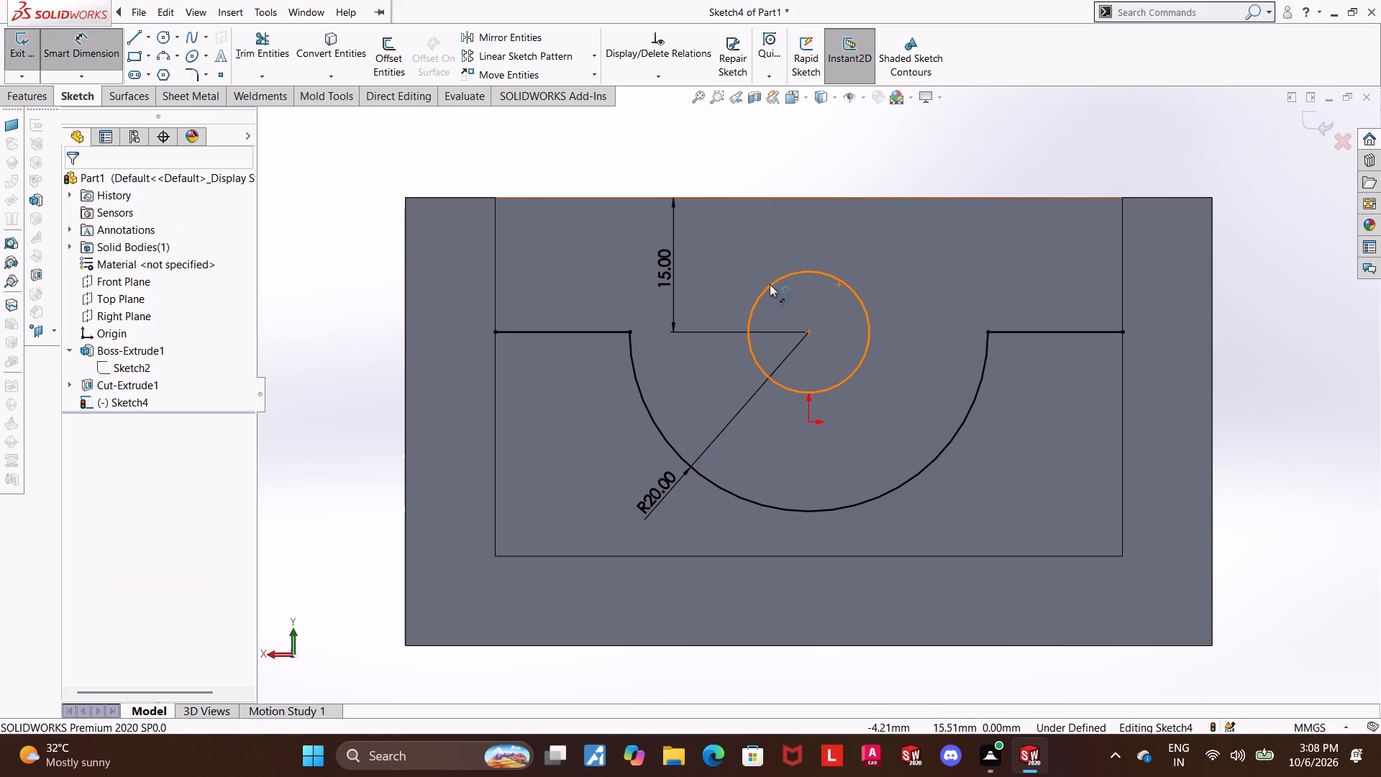
click(770, 284)
click(763, 259)
text(20)
key(Return)
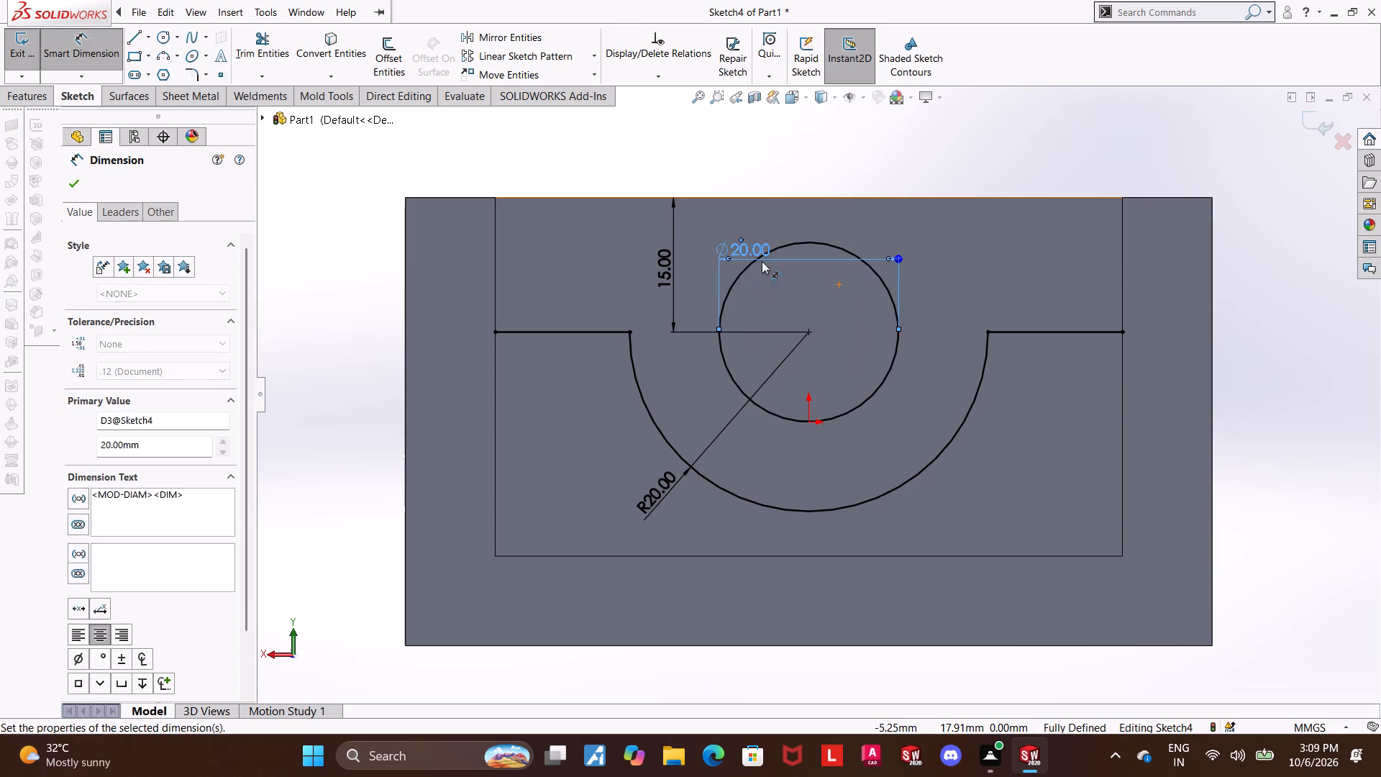
key(Escape)
key(Escape)
Close the profile with lines from one short line's outer end up to the top edge, across it, and down to the other outer end.
scroll(832, 283, up, 2)
middle_drag(812, 331, 890, 396)
scroll(813, 331, up, 1)
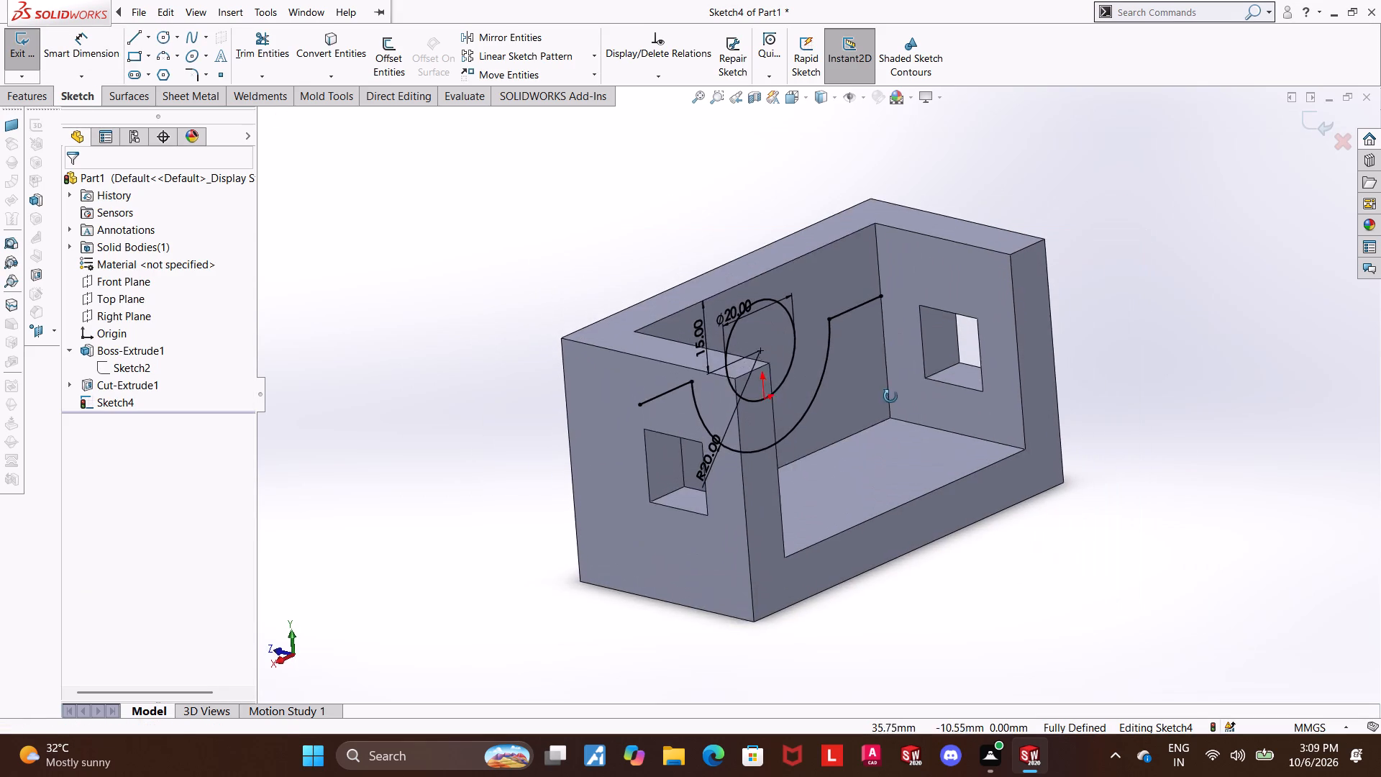
middle_drag(890, 396, 885, 389)
click(798, 95)
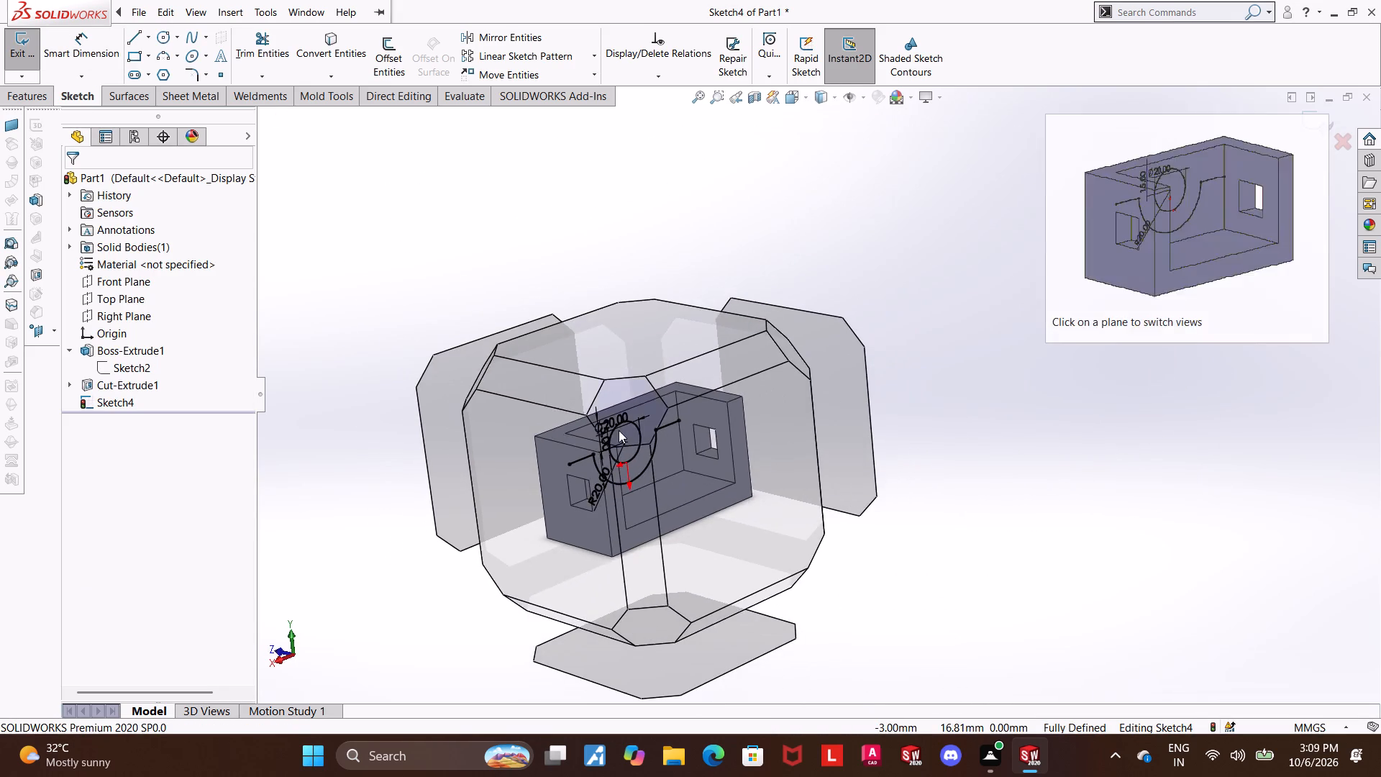
click(619, 430)
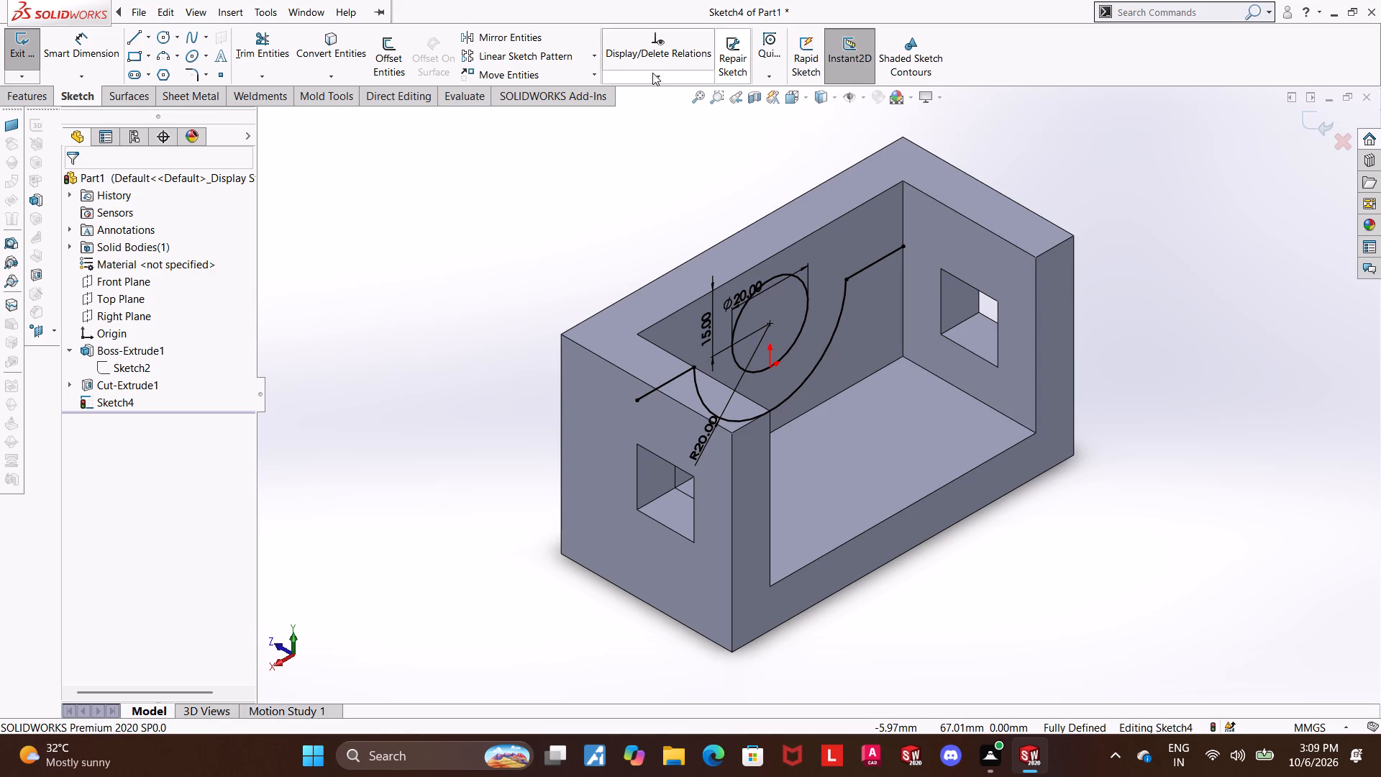
middle_drag(1128, 205, 1085, 173)
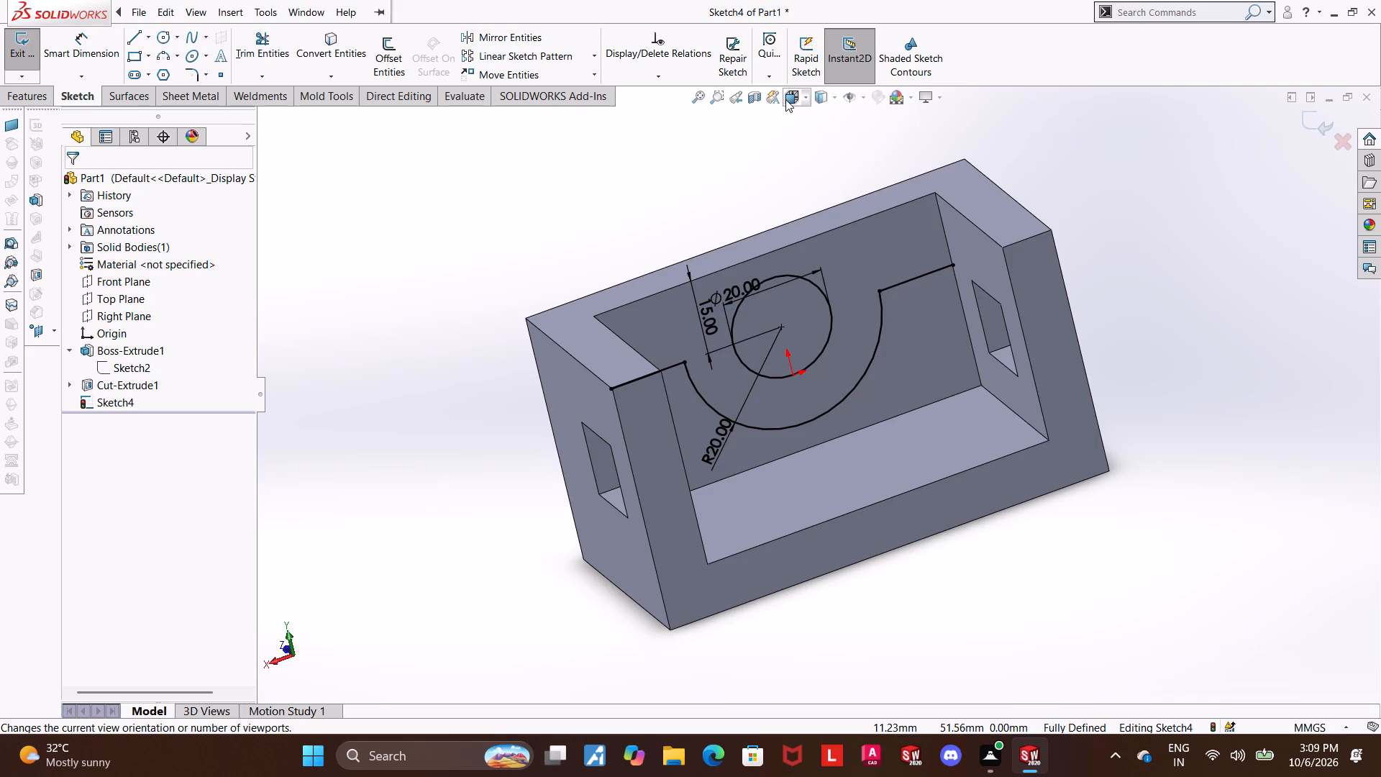
click(785, 99)
click(672, 489)
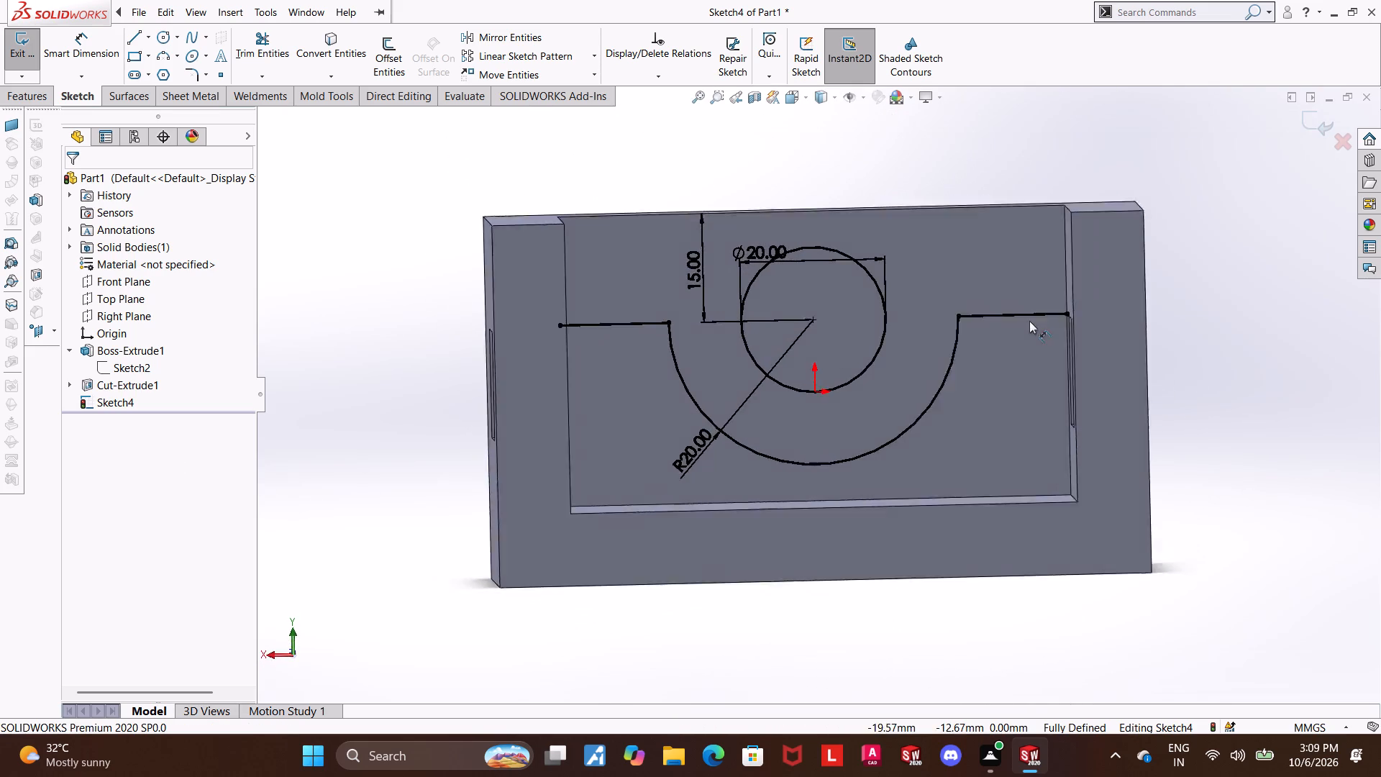
click(130, 42)
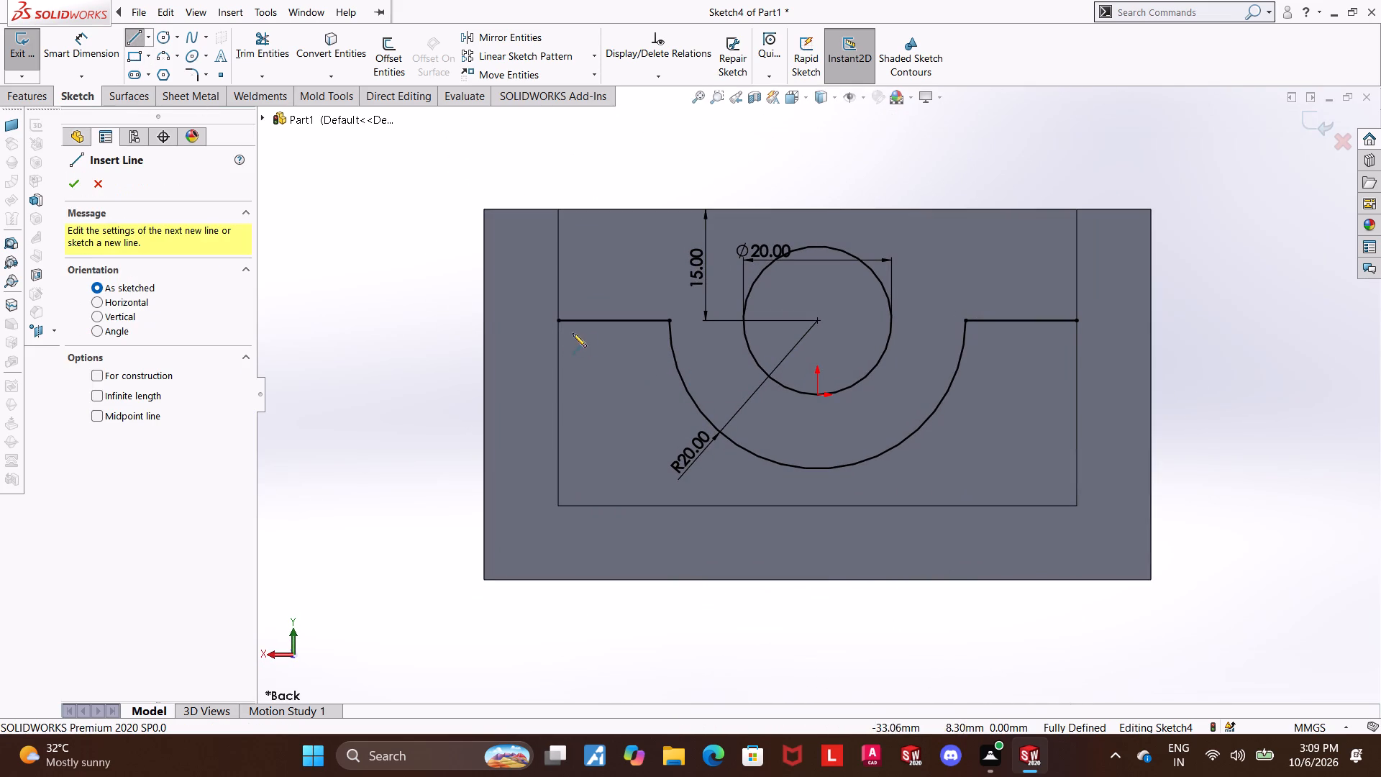
click(558, 321)
click(559, 212)
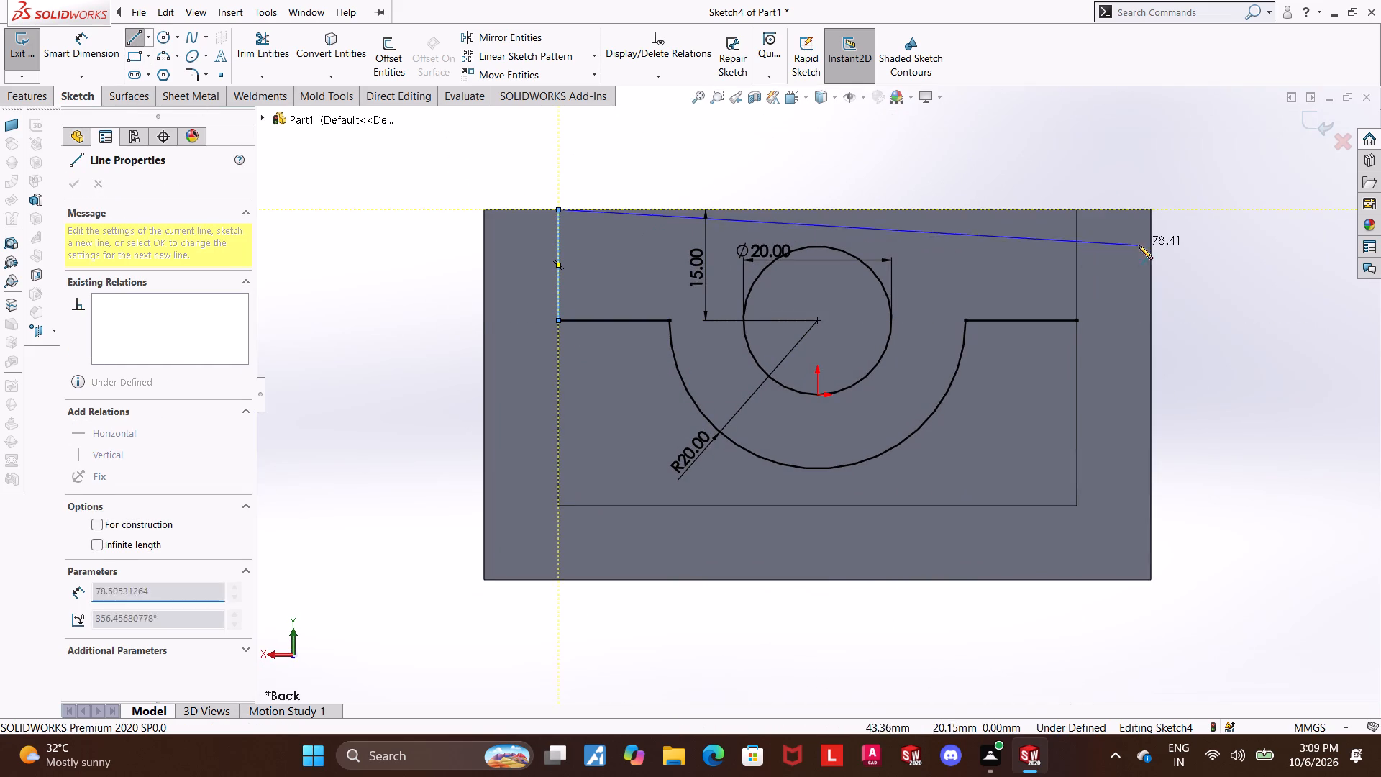
click(1076, 209)
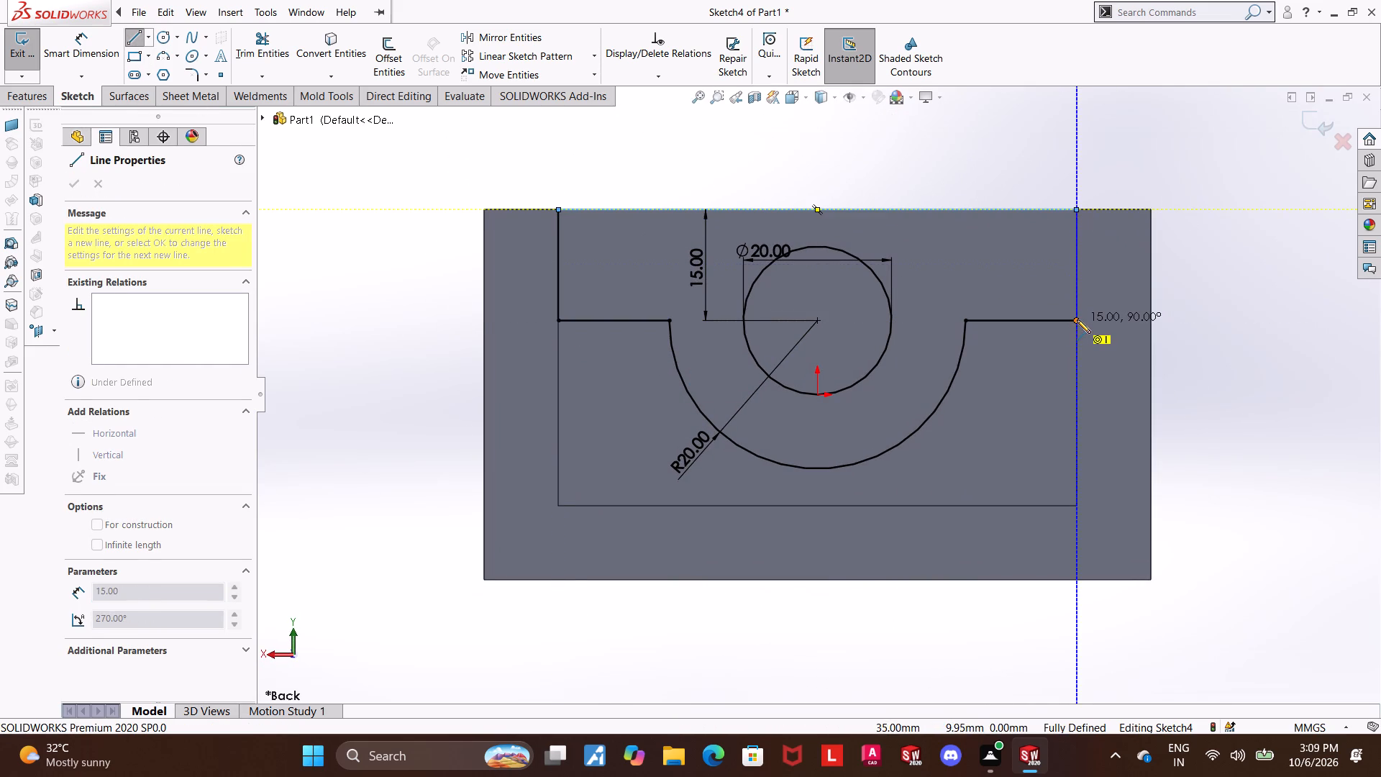
click(1077, 319)
key(Escape)
key(Escape)
key(Escape)
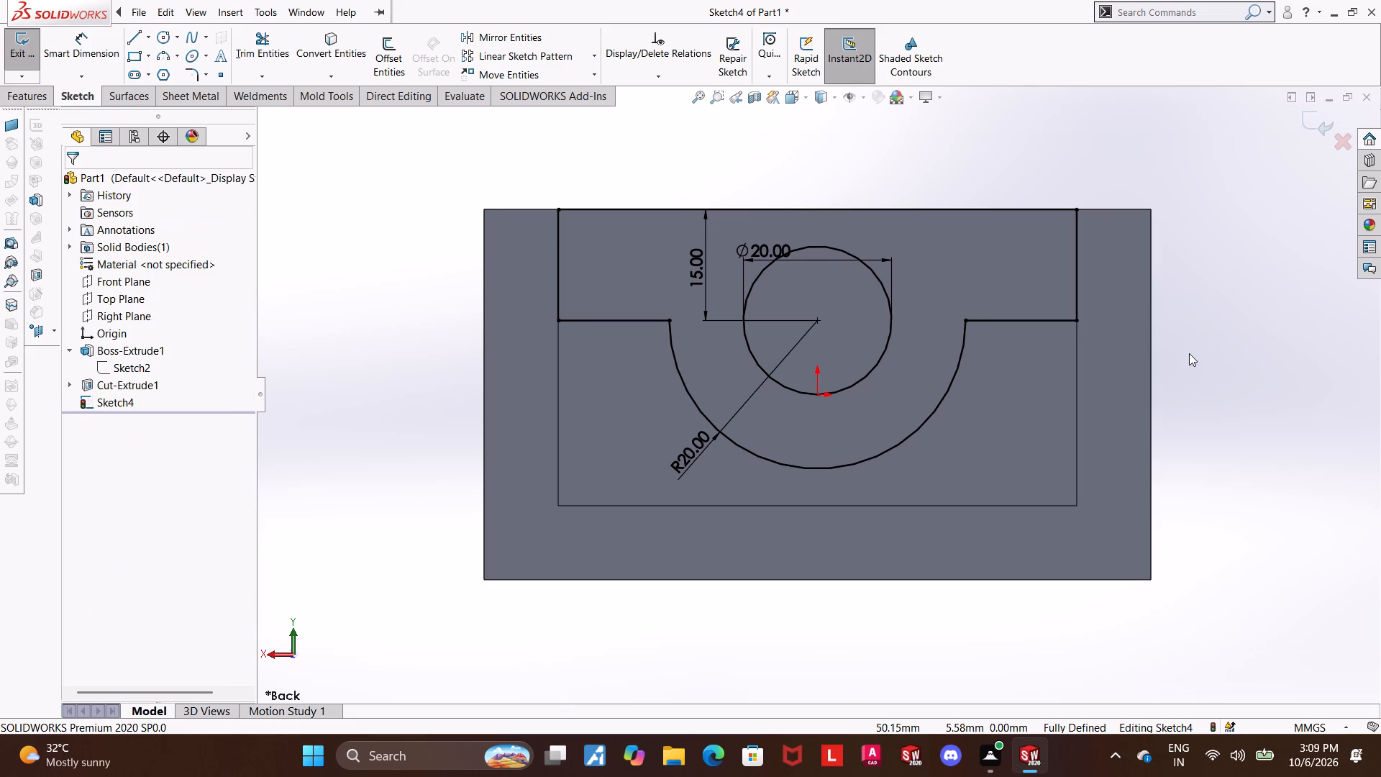
Exit the sketch and extrude the closed profile with its circle as a 5 mm blind boss merged with the body.
middle_drag(865, 355, 905, 423)
scroll(888, 399, up, 2)
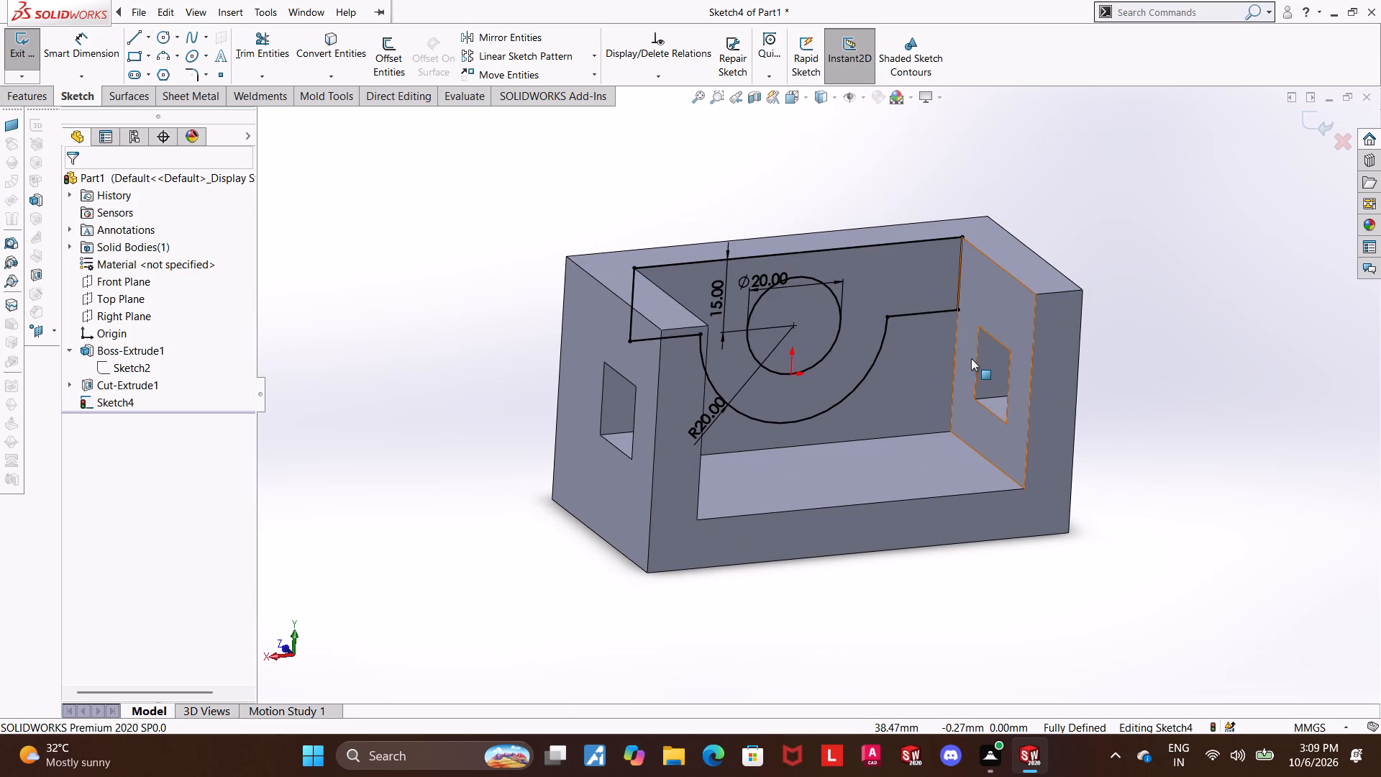
click(1298, 119)
scroll(1149, 209, up, 2)
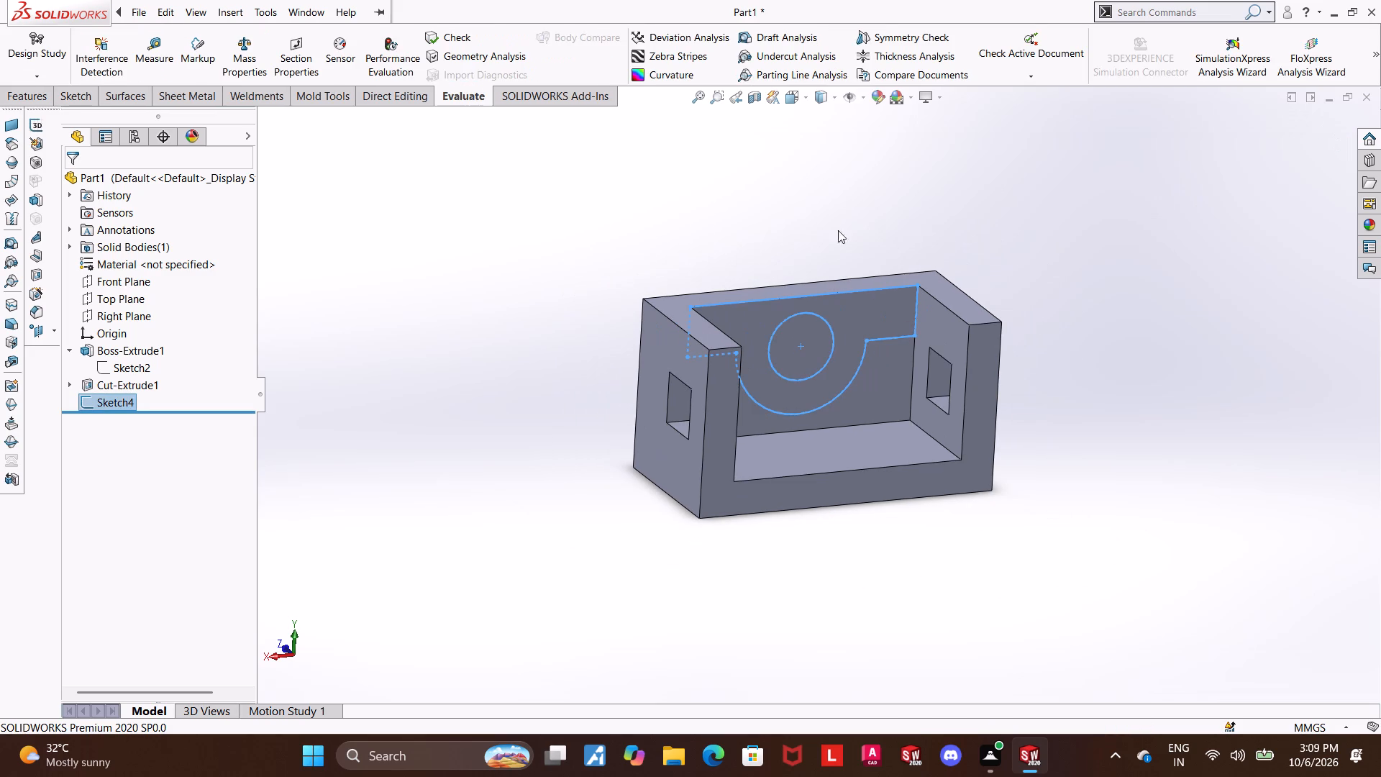
click(88, 101)
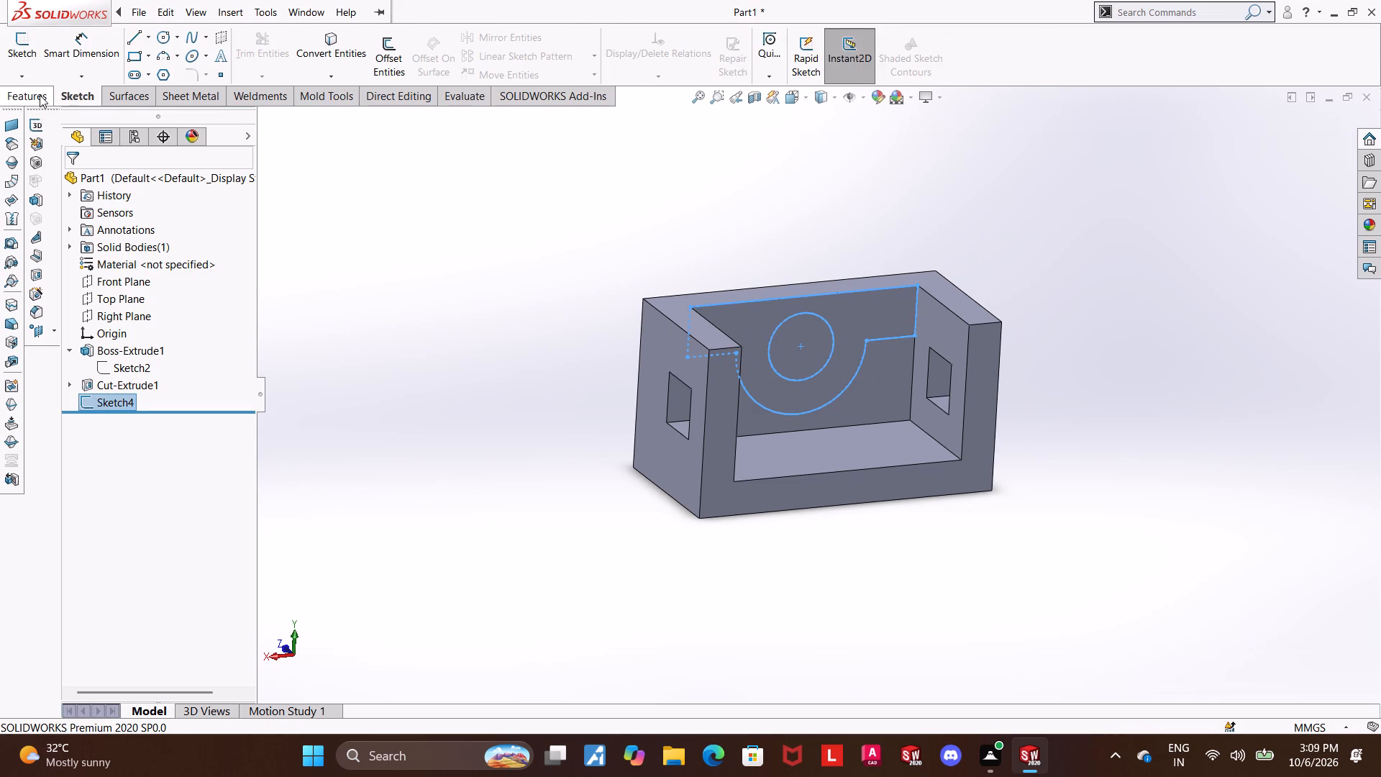
click(40, 94)
click(39, 45)
middle_drag(430, 258, 451, 273)
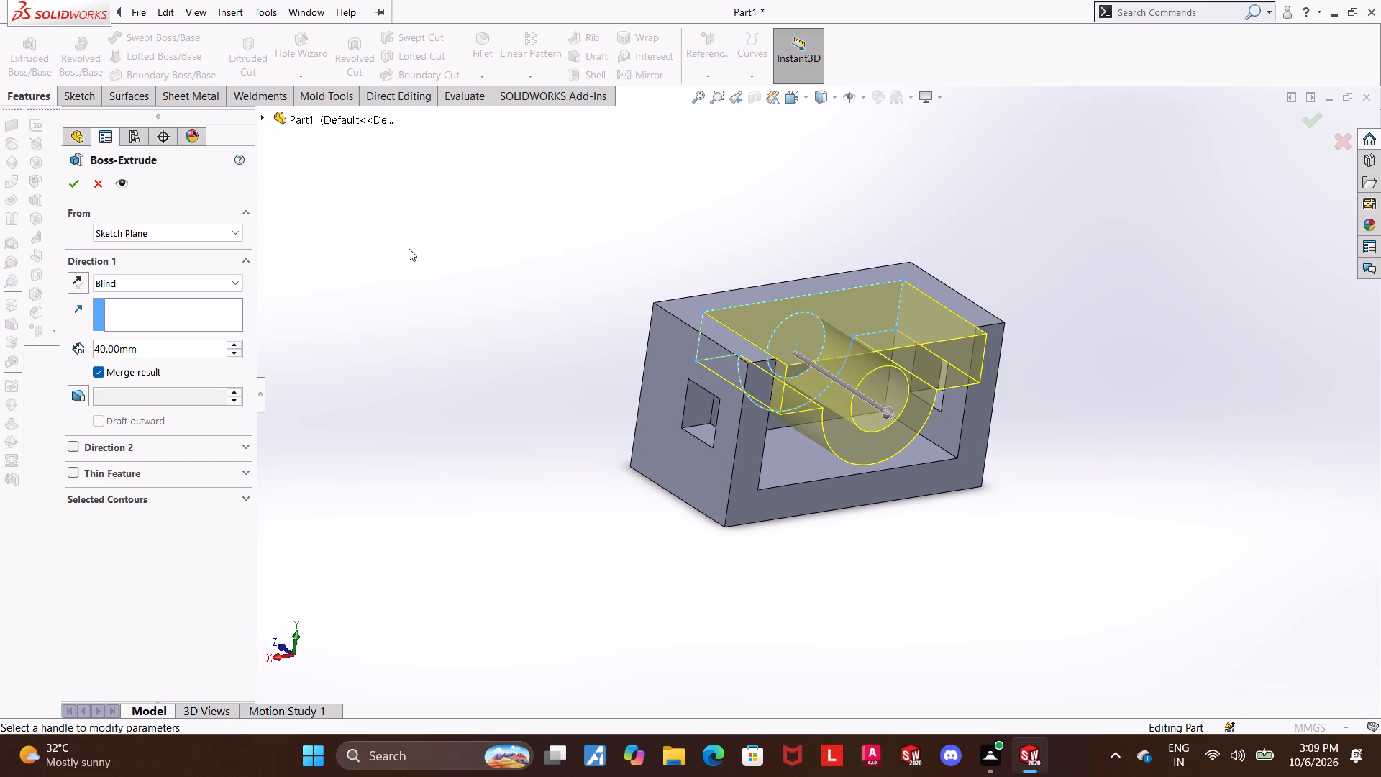
click(165, 347)
drag(176, 347, 86, 347)
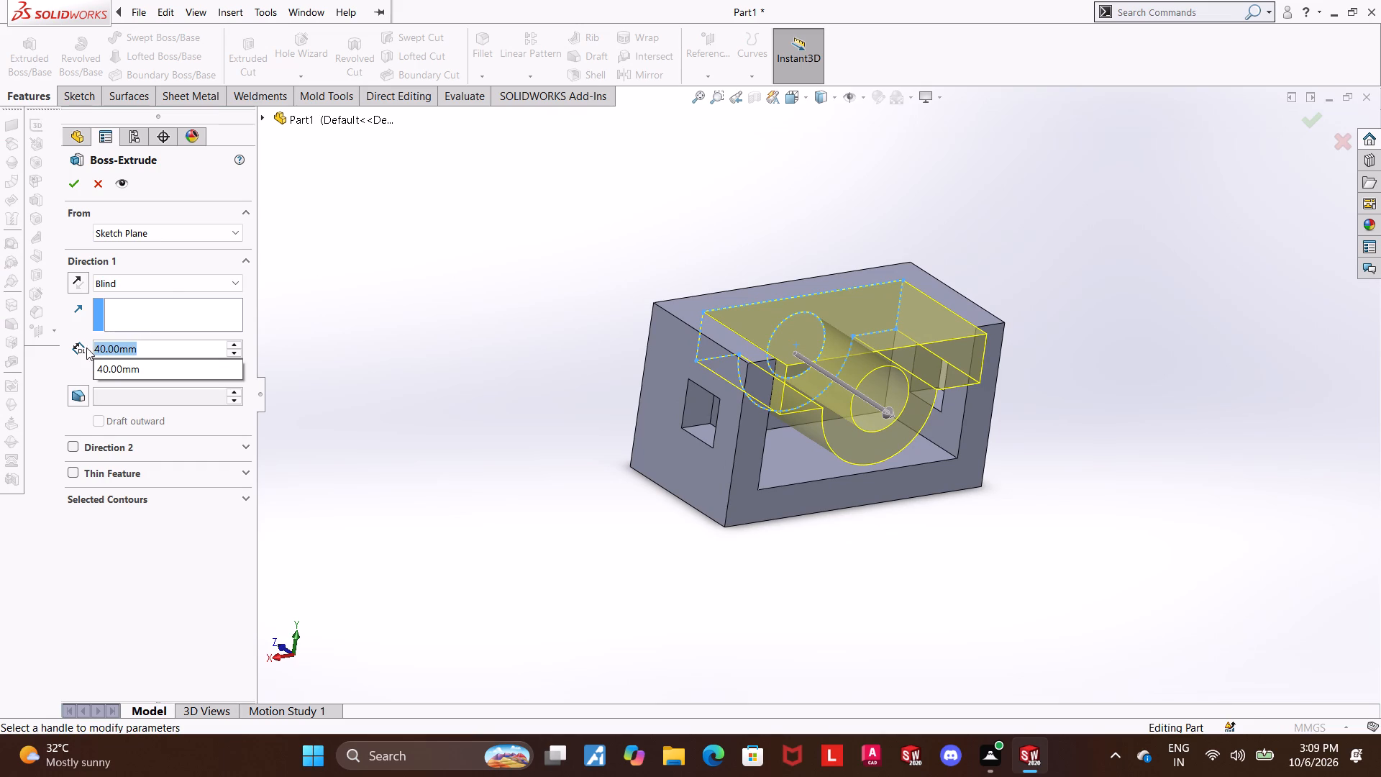
drag(86, 347, 68, 351)
key(5)
key(Return)
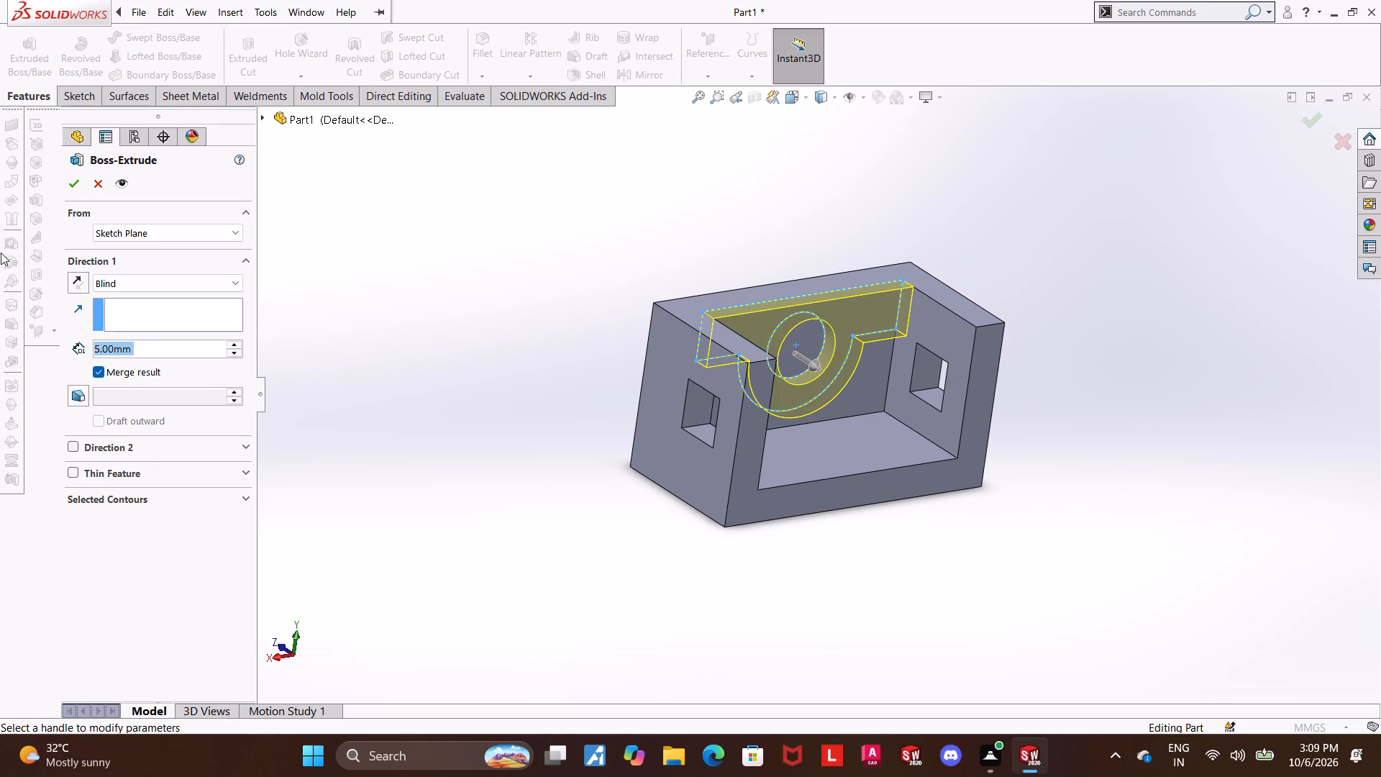
click(66, 180)
click(481, 317)
Start a sketch on the back-wall face inside the circular opening and convert the opening's circular edge into a sketch circle.
middle_drag(516, 204, 530, 205)
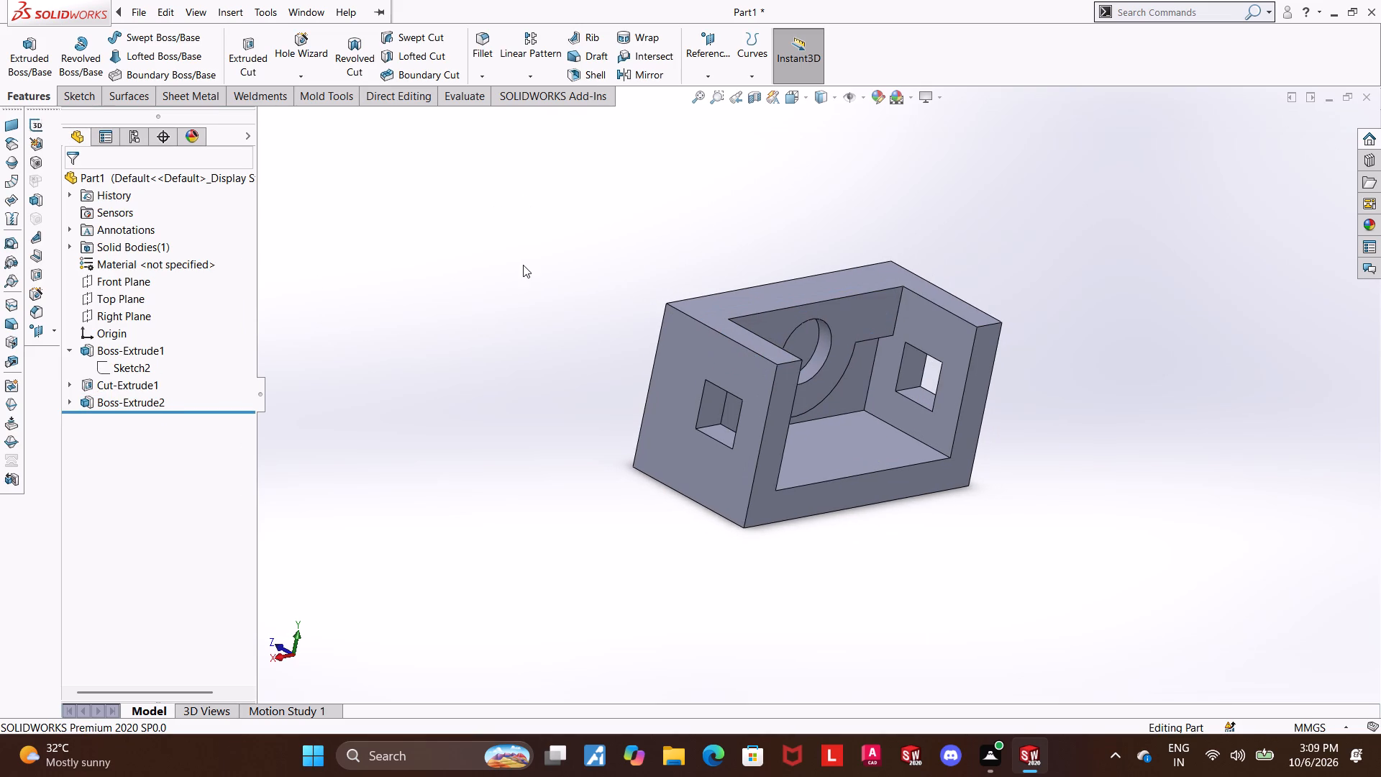
middle_drag(744, 224, 716, 244)
scroll(919, 243, down, 1)
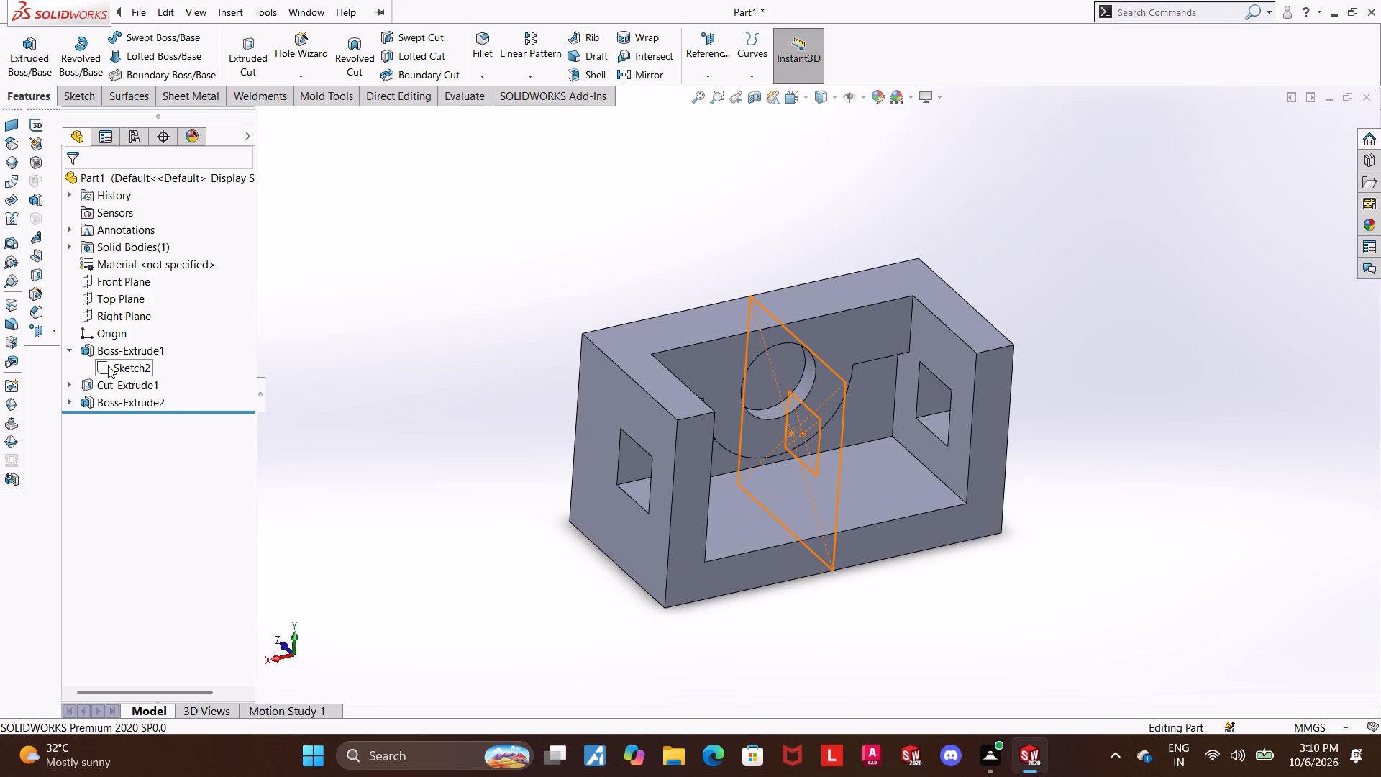
click(71, 355)
click(70, 361)
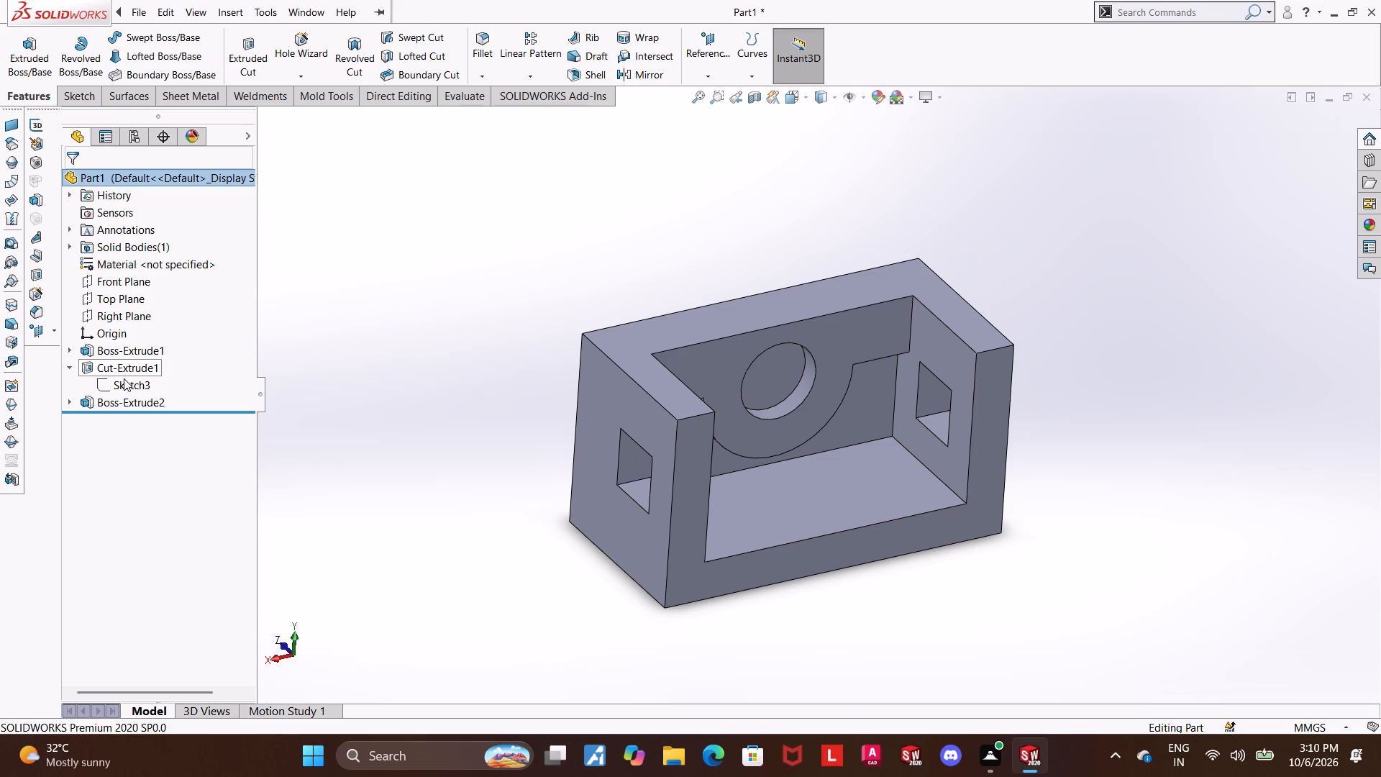
click(476, 509)
middle_drag(483, 557, 460, 479)
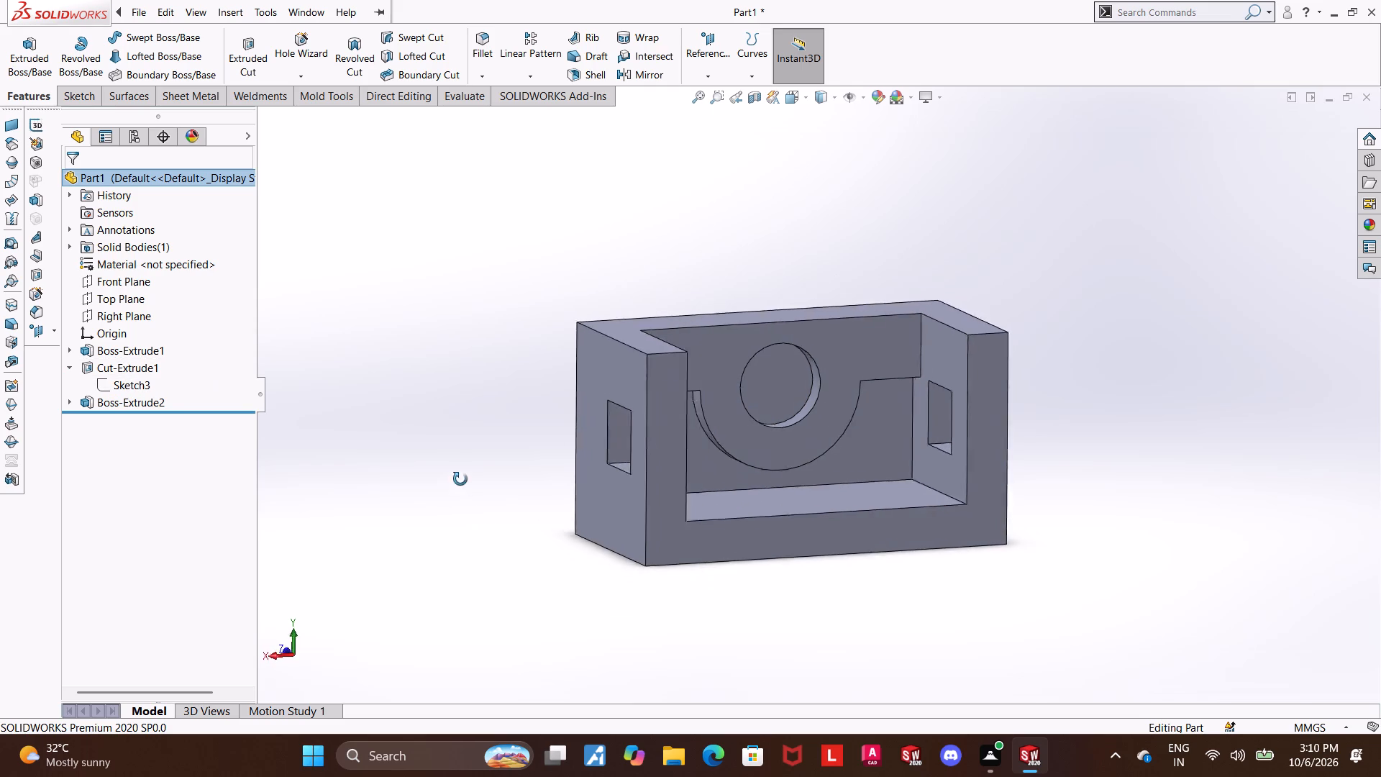
middle_drag(460, 479, 432, 469)
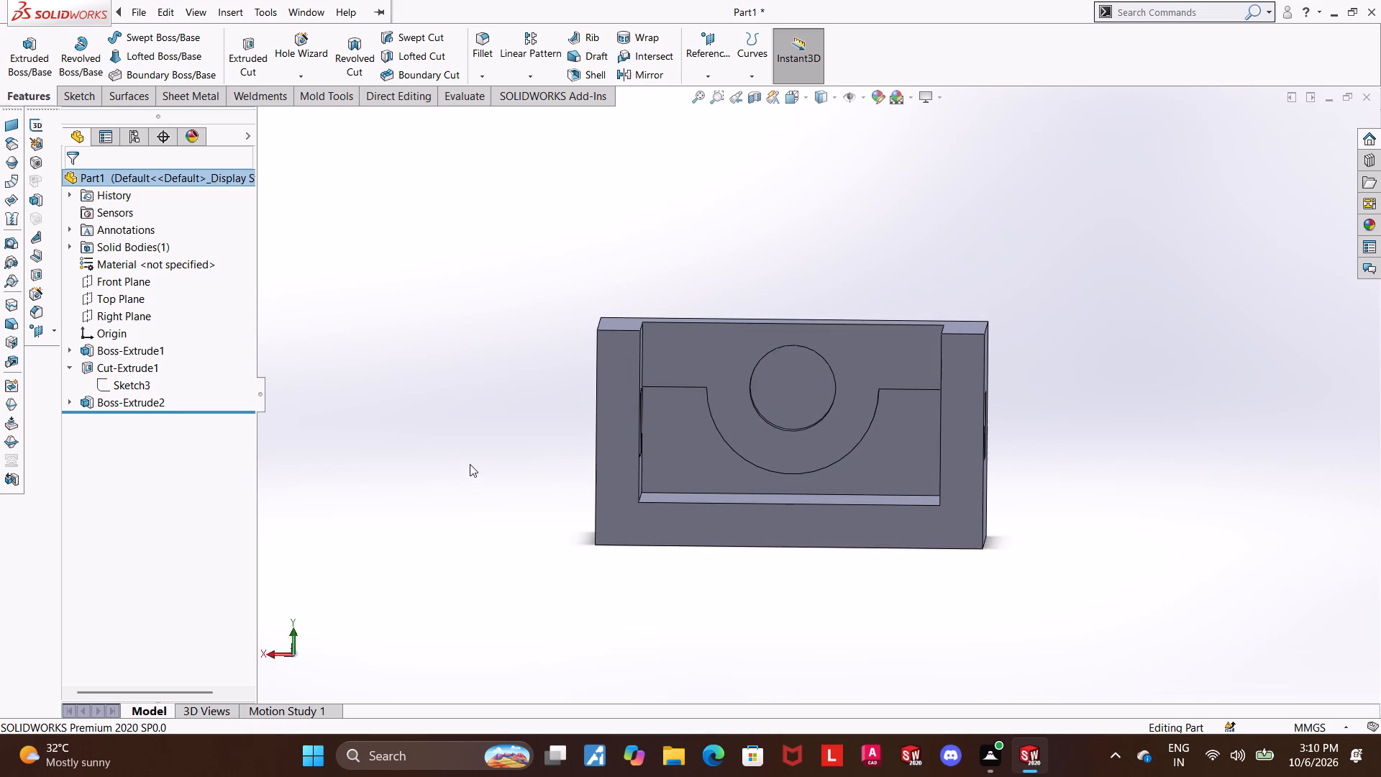
click(470, 455)
click(766, 388)
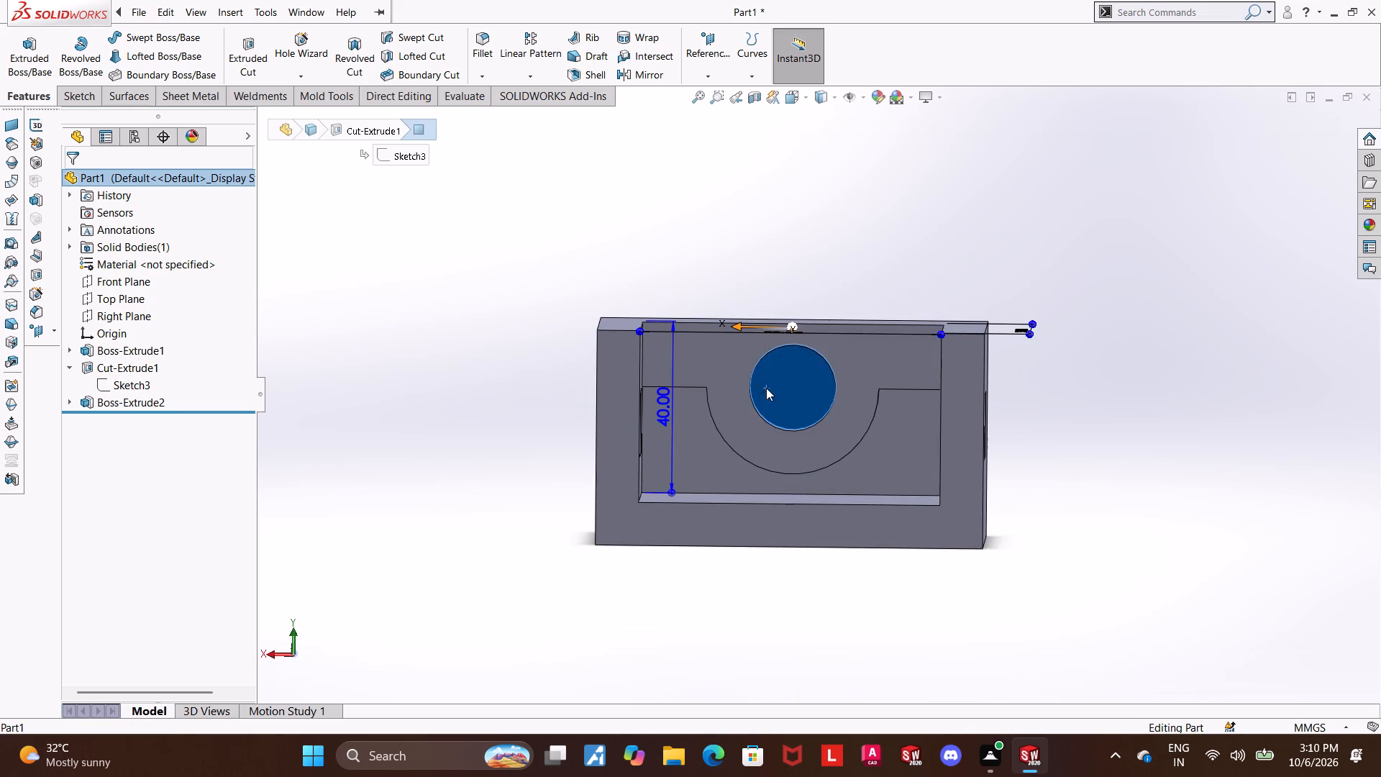
click(836, 350)
click(129, 423)
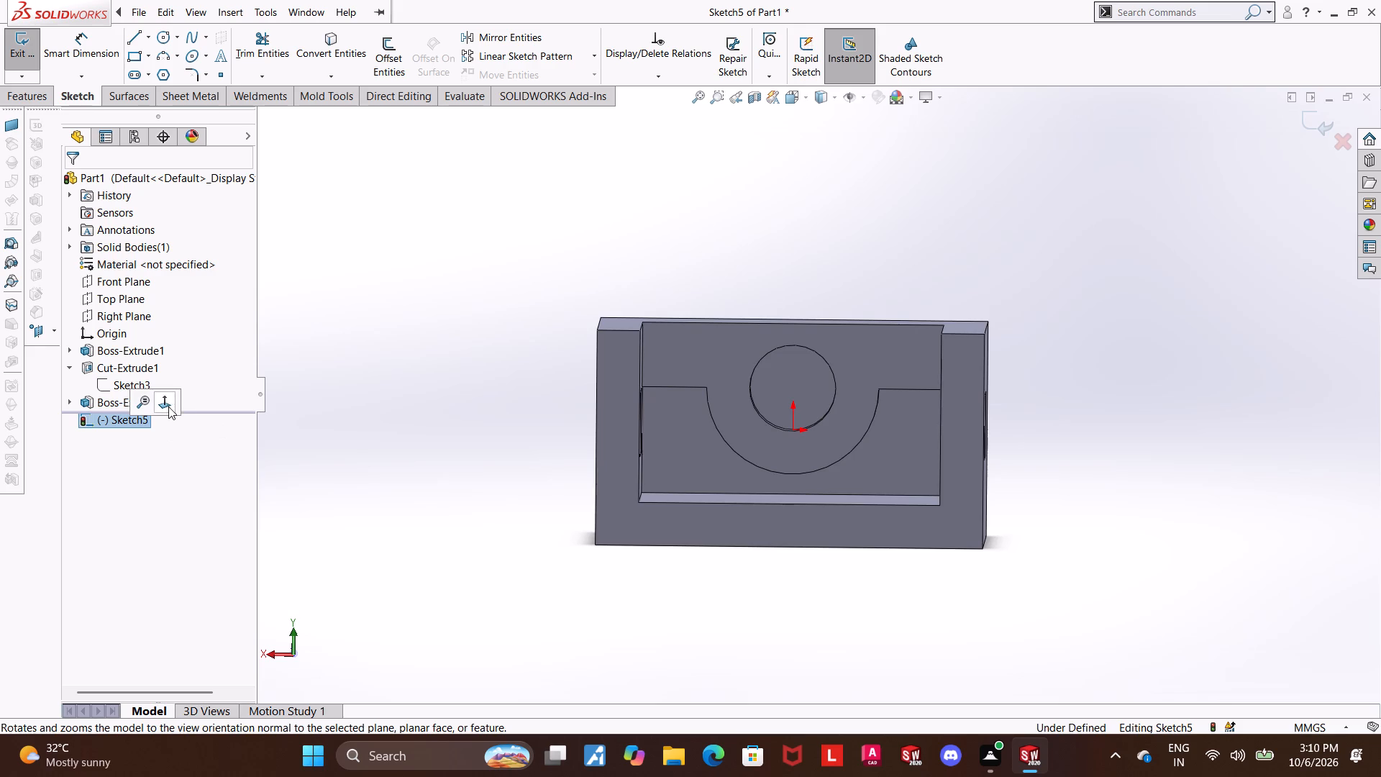
click(168, 406)
click(513, 128)
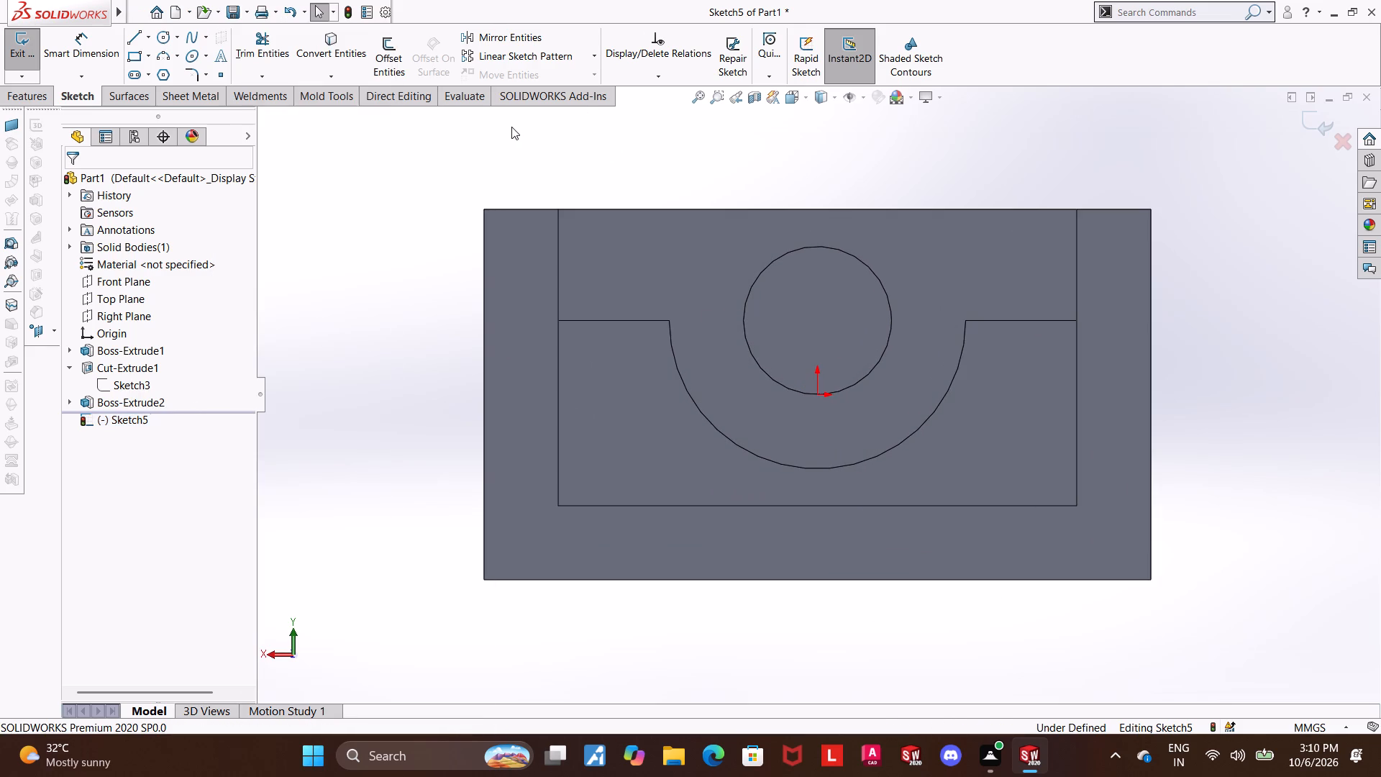
click(339, 50)
click(822, 245)
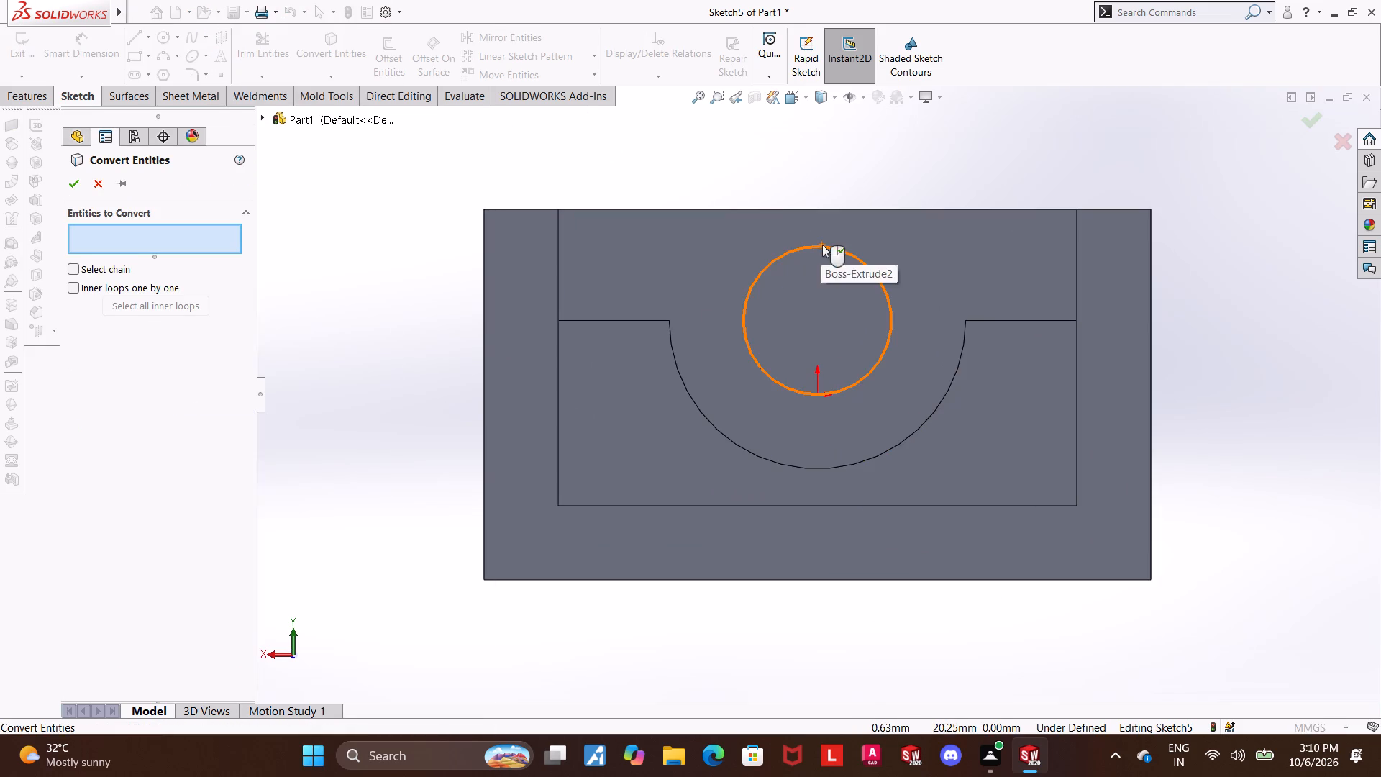
click(71, 173)
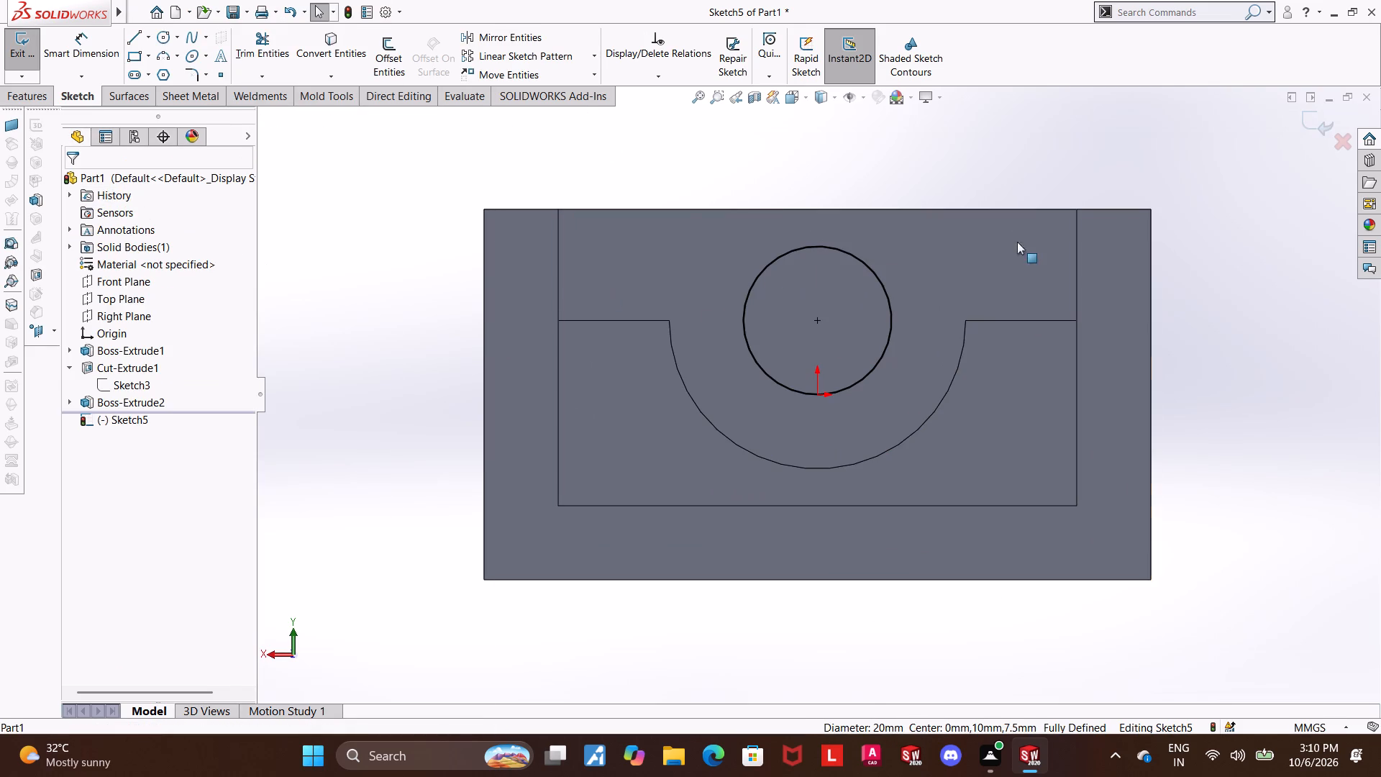
Exit the sketch and cut-extrude the converted circle through the back wall.
click(1310, 124)
click(253, 53)
middle_drag(316, 155, 344, 209)
scroll(344, 209, up, 1)
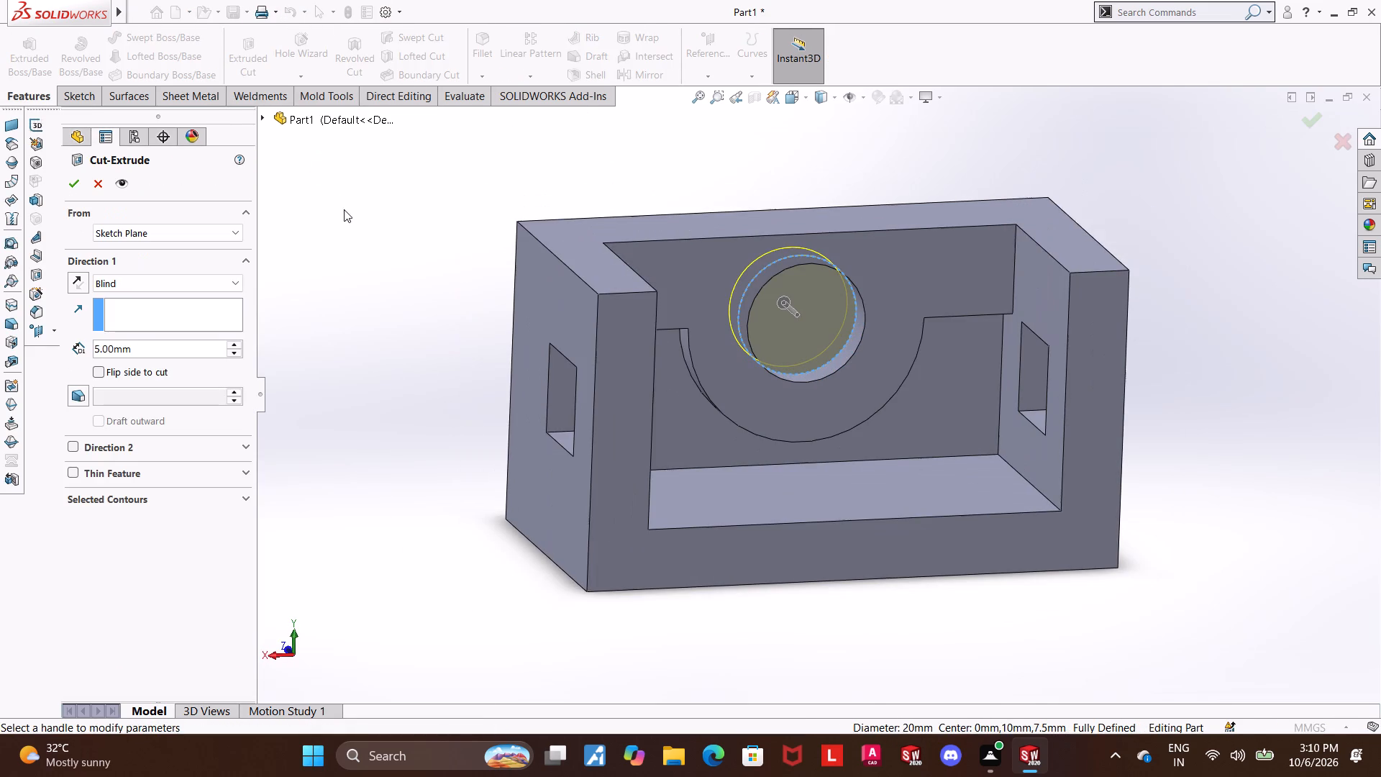
click(116, 281)
click(124, 332)
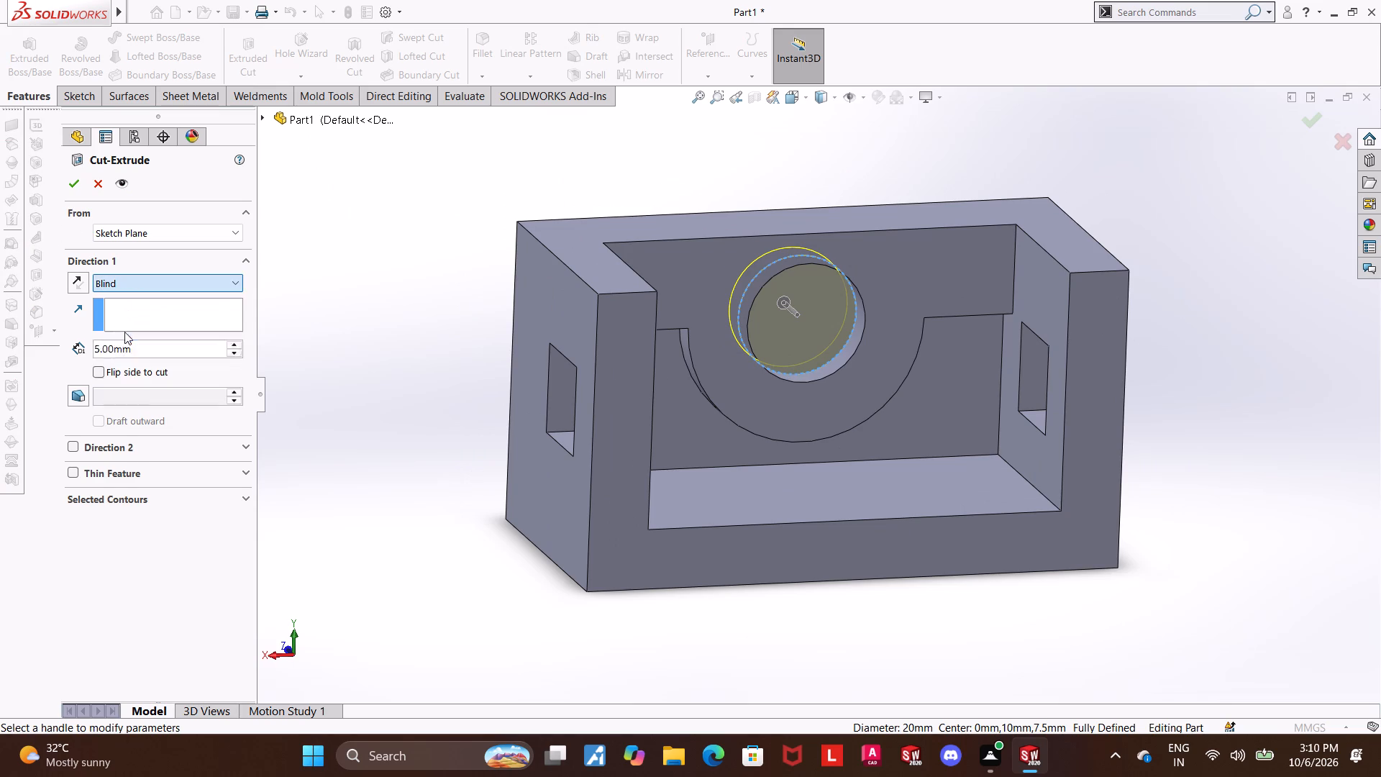
click(78, 189)
click(519, 337)
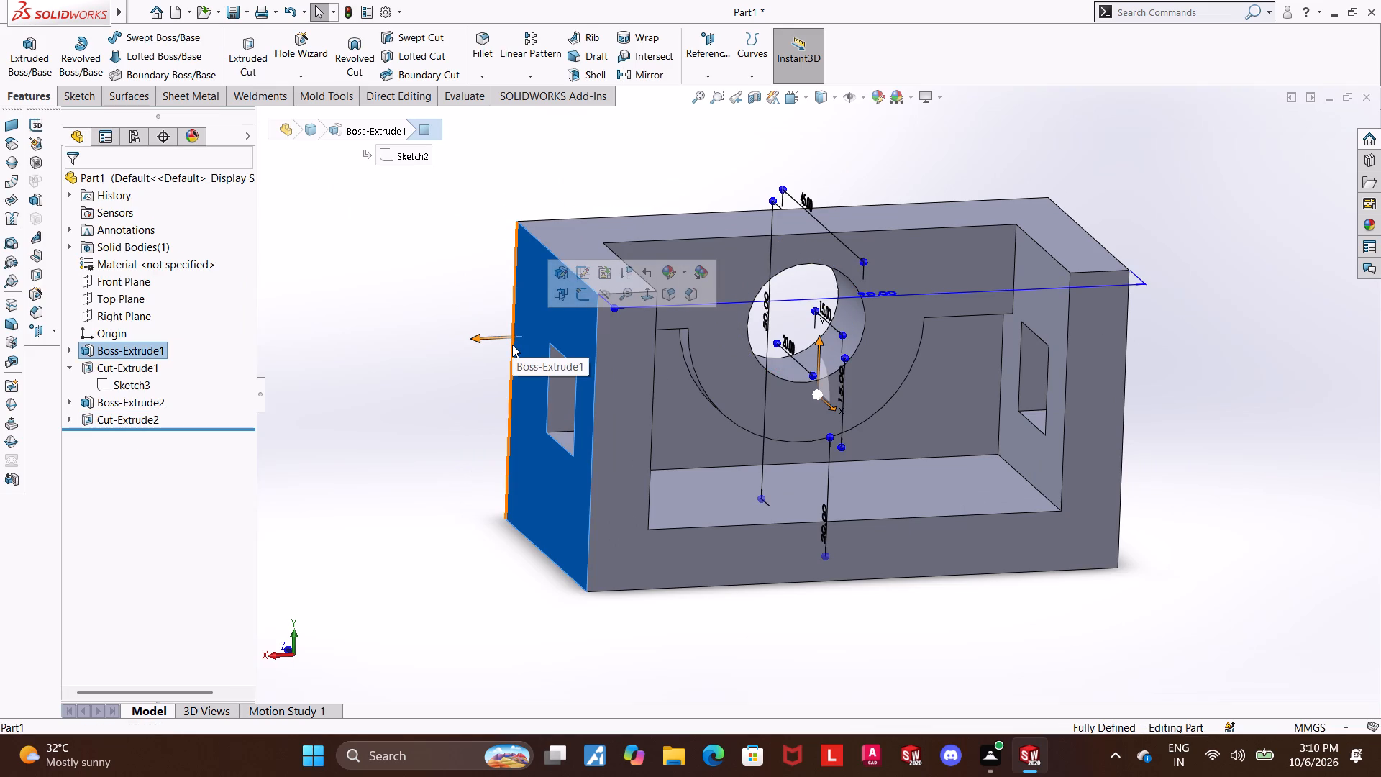
Edit the back-wall boss's sketch, add a concentric relation between the hole circle and the R20 arc, and exit the sketch.
scroll(877, 610, up, 1)
click(888, 608)
scroll(901, 581, up, 1)
middle_drag(903, 565, 924, 587)
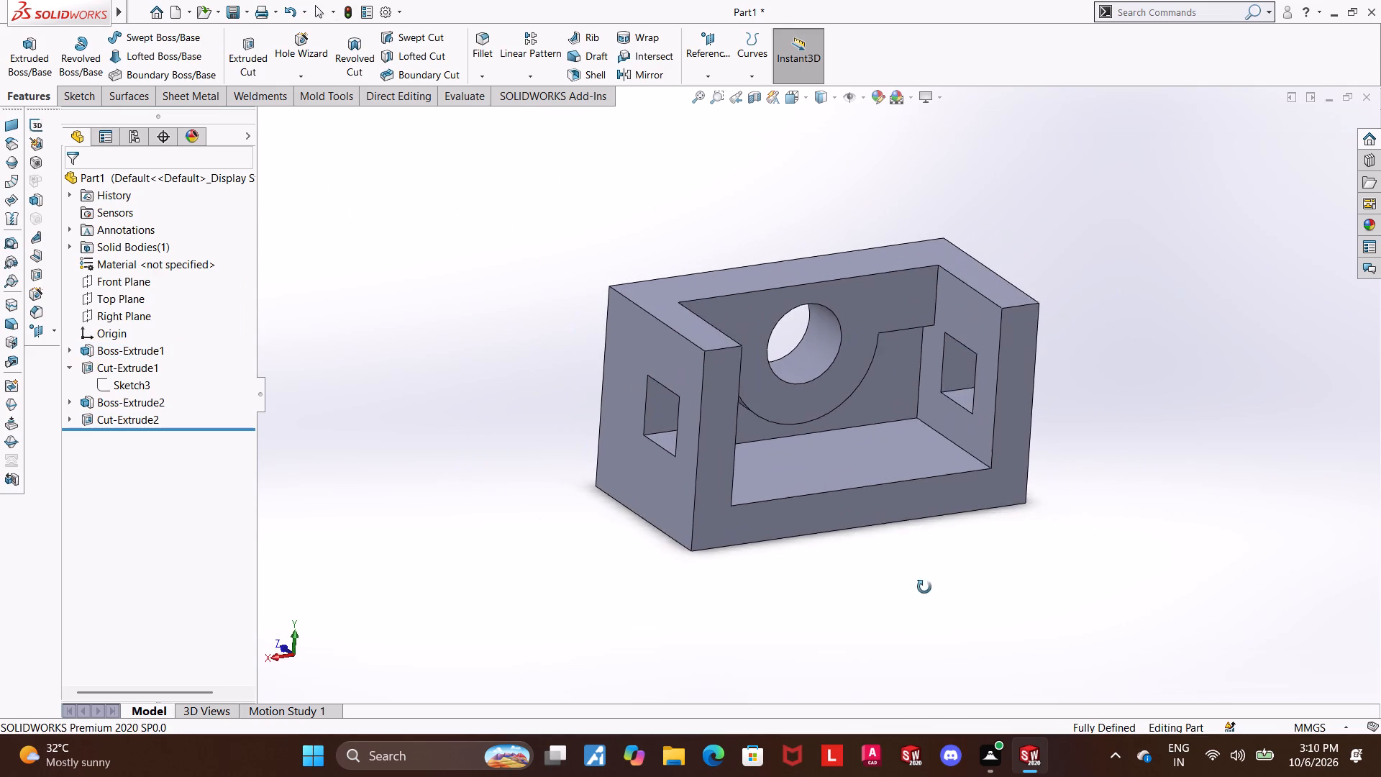
middle_drag(924, 587, 924, 574)
scroll(875, 401, down, 1)
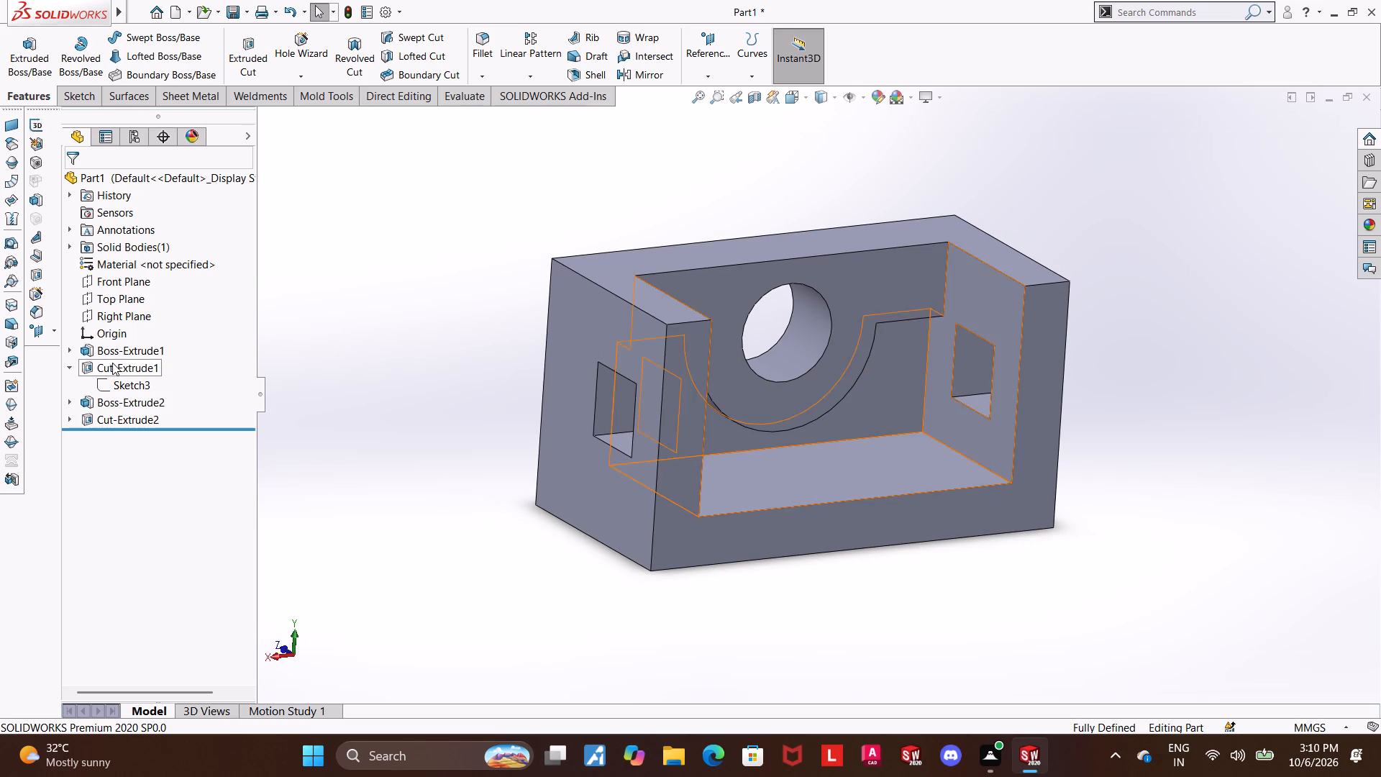
click(105, 398)
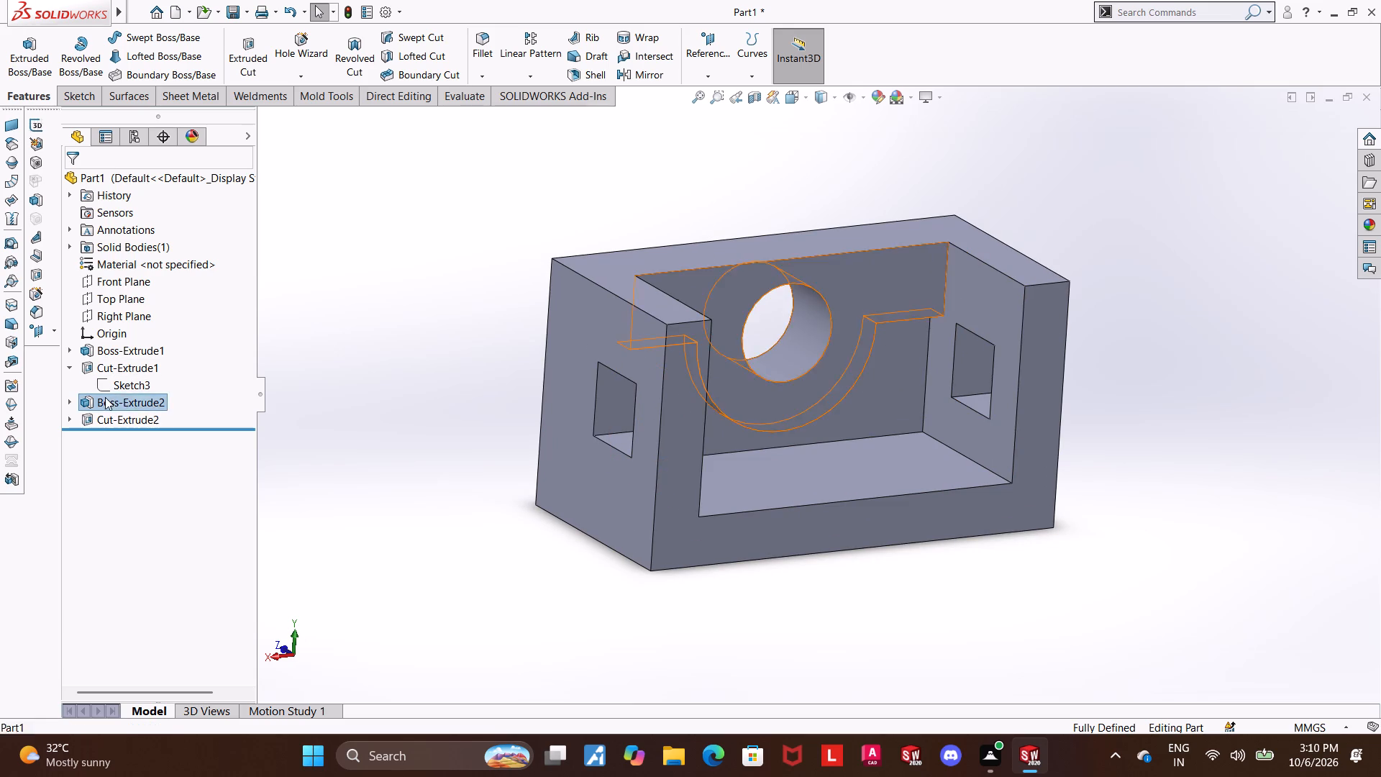
click(163, 376)
click(71, 399)
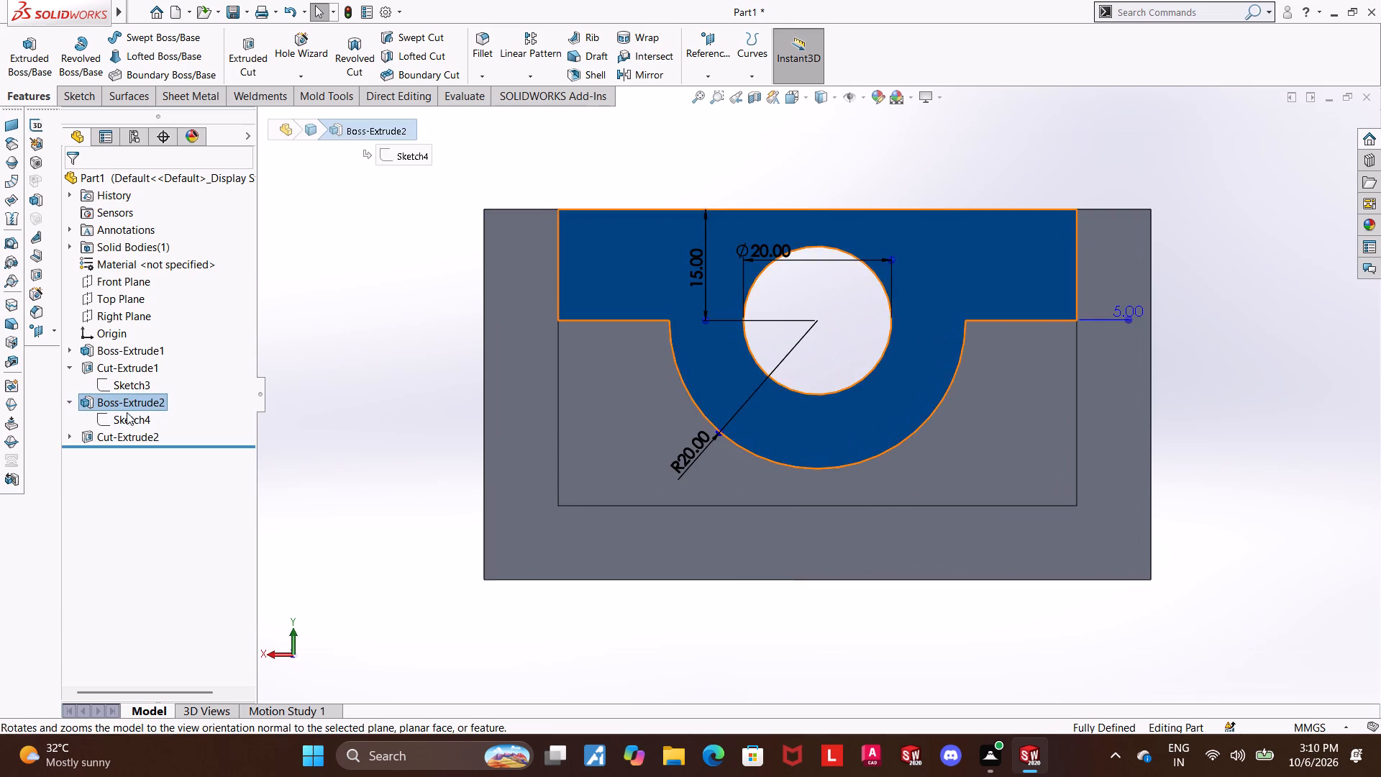
click(127, 415)
click(142, 373)
click(947, 606)
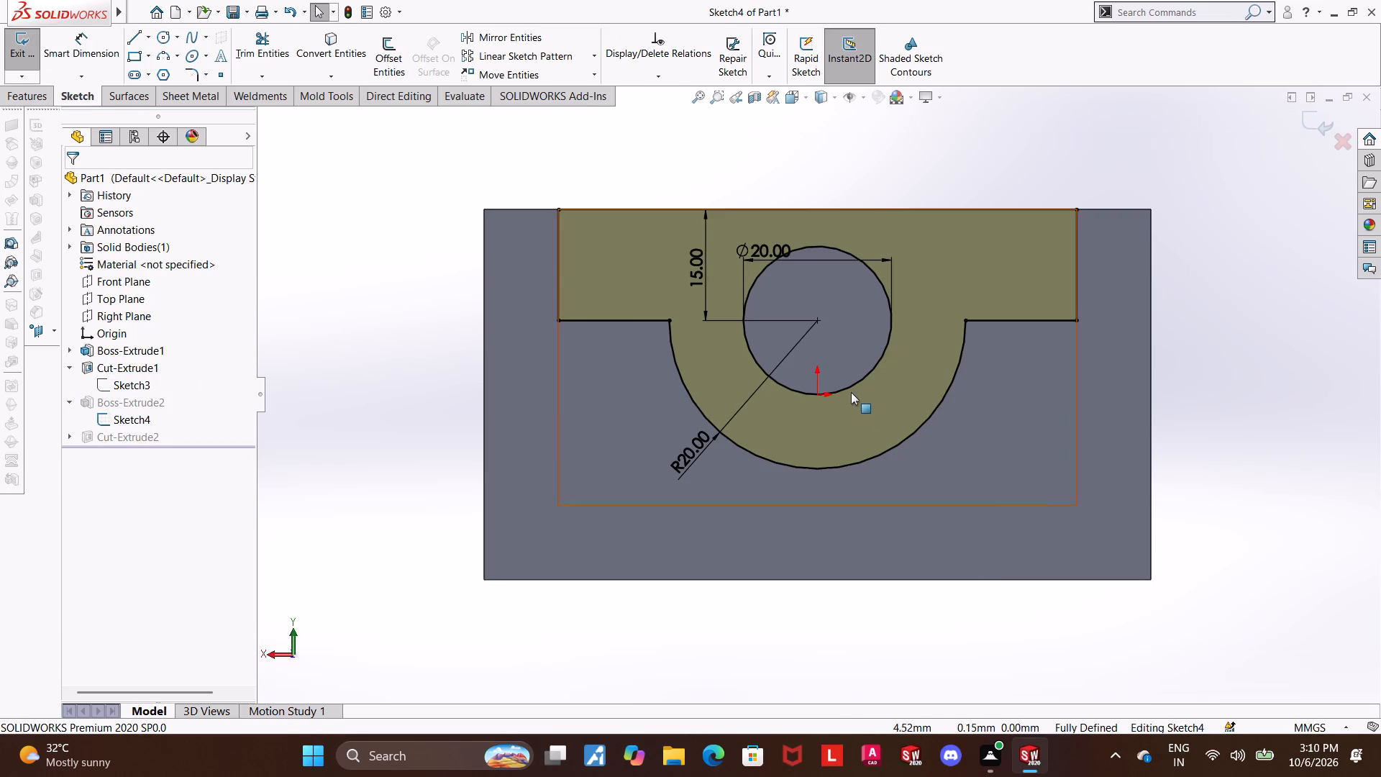
click(850, 386)
ctrl+click(894, 446)
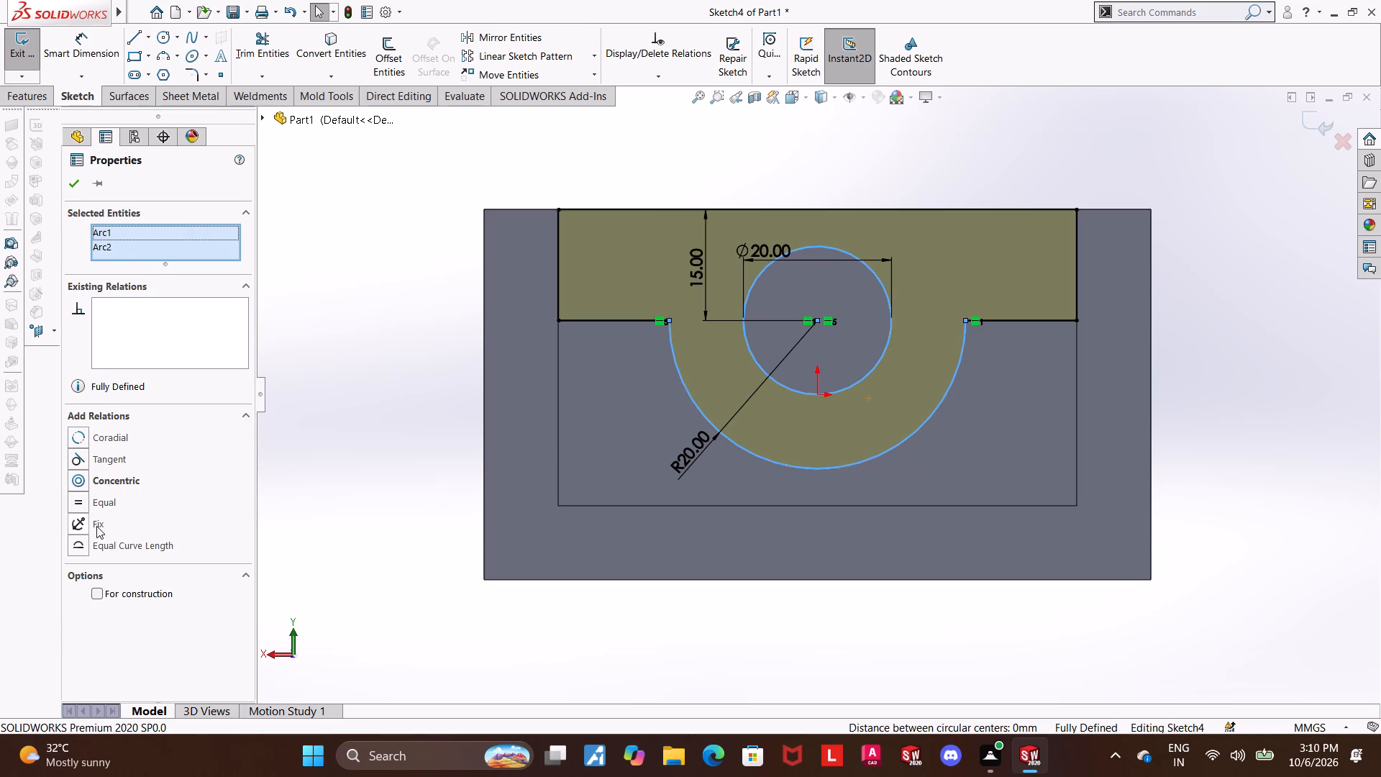
click(77, 481)
click(391, 512)
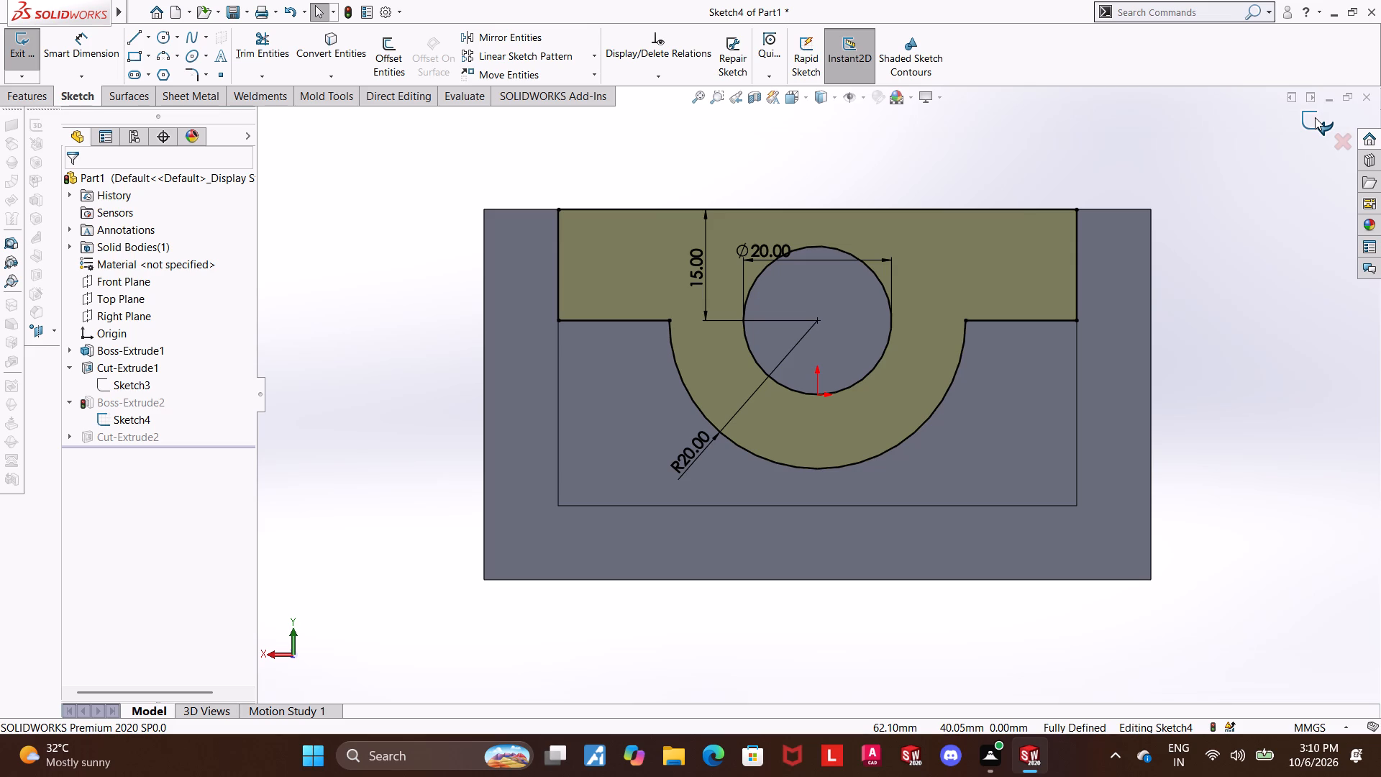
click(1315, 117)
Orient the view normal to the Right Plane and start a new sketch on it.
scroll(1208, 353, up, 3)
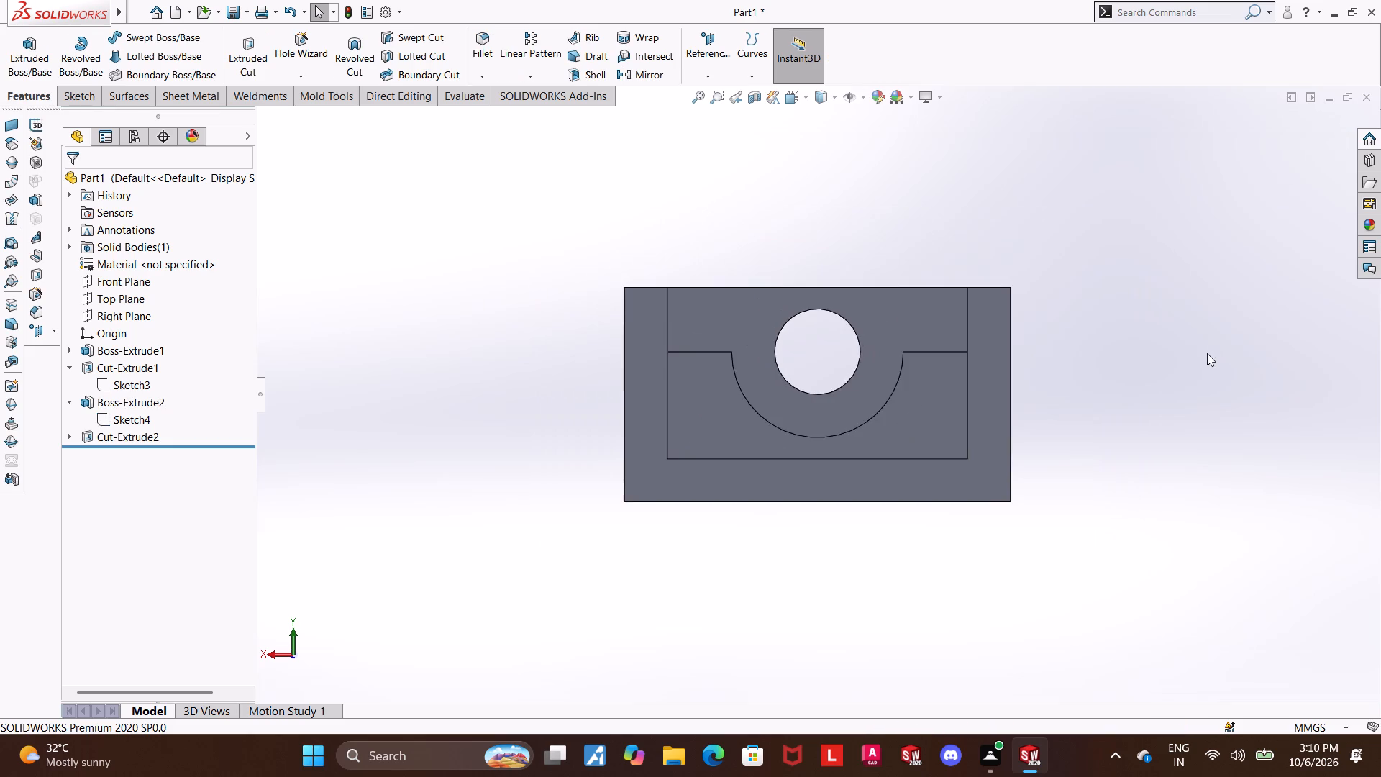
middle_drag(1112, 425, 1171, 432)
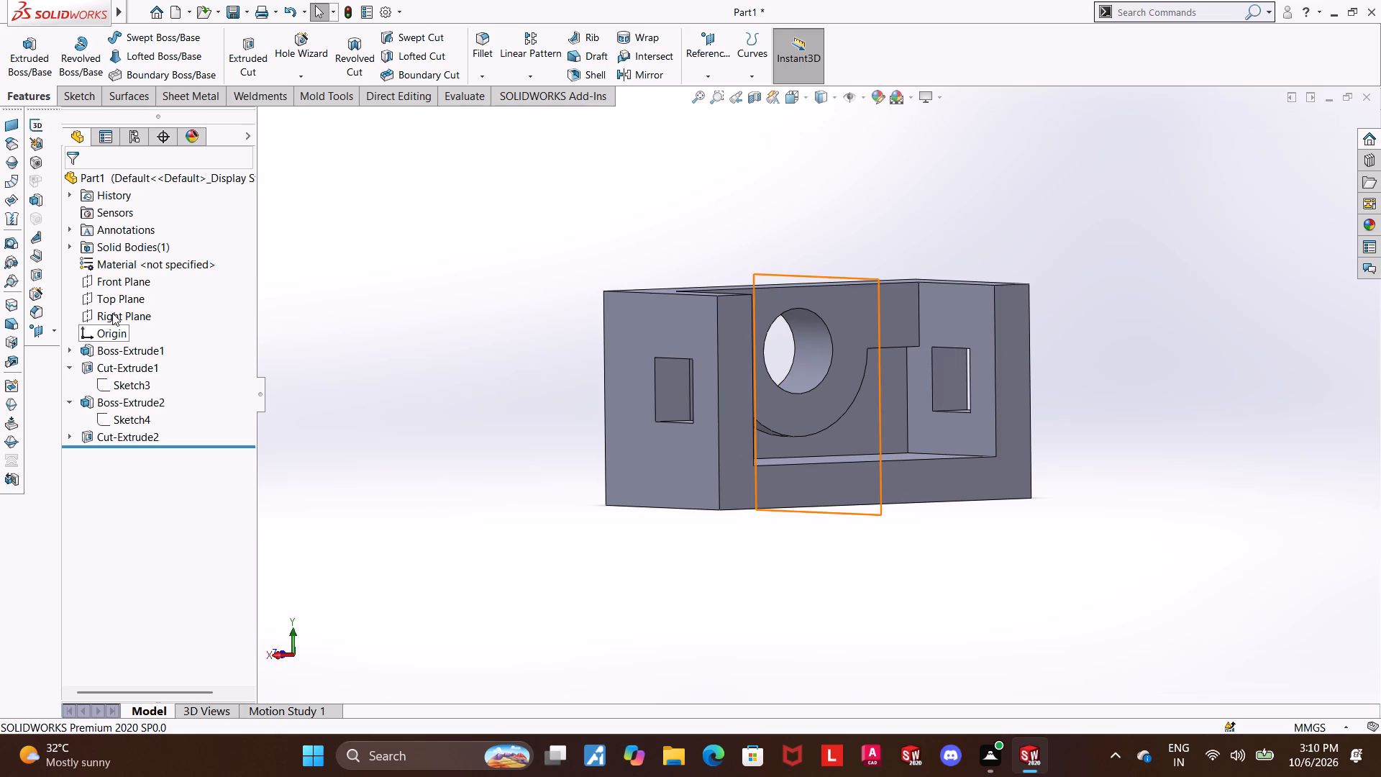
click(112, 313)
scroll(499, 376, up, 1)
middle_drag(499, 376, 569, 393)
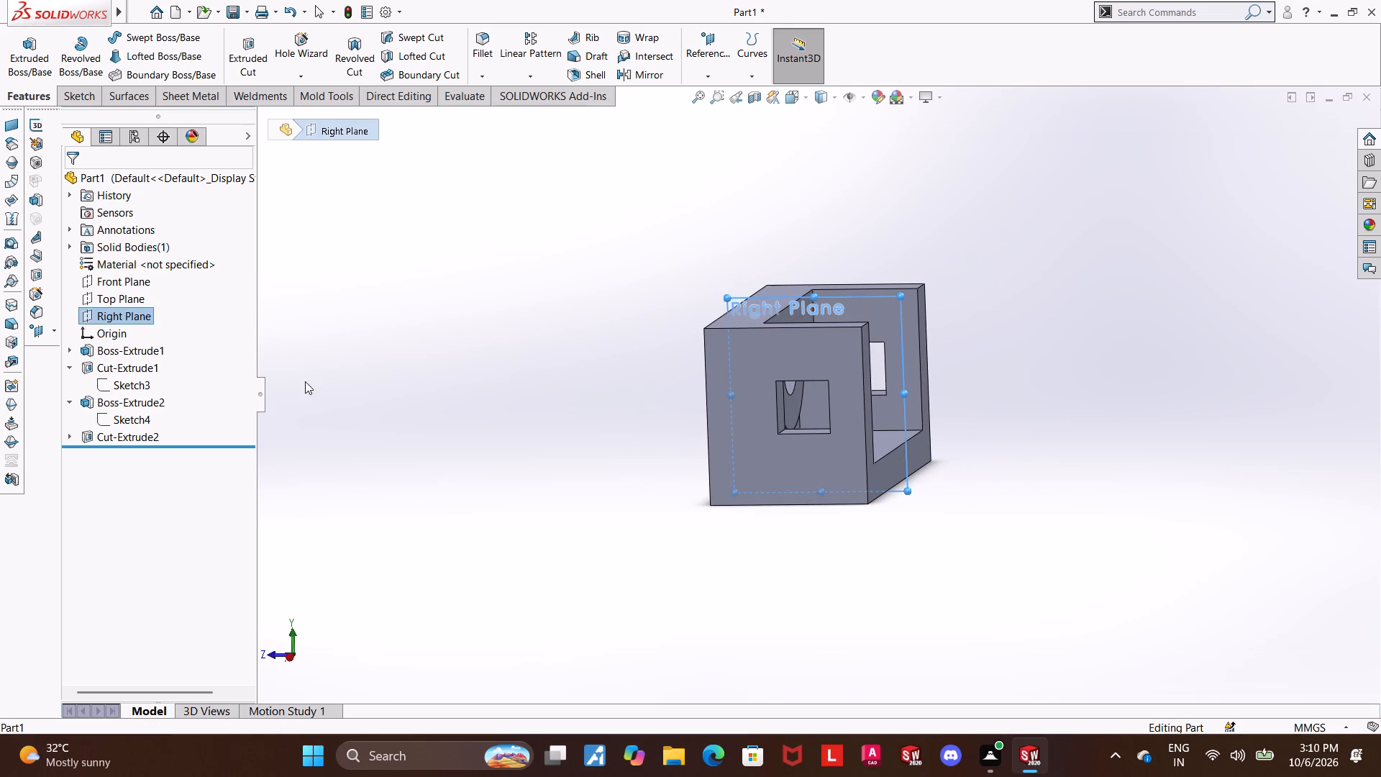
click(118, 315)
click(197, 298)
click(472, 375)
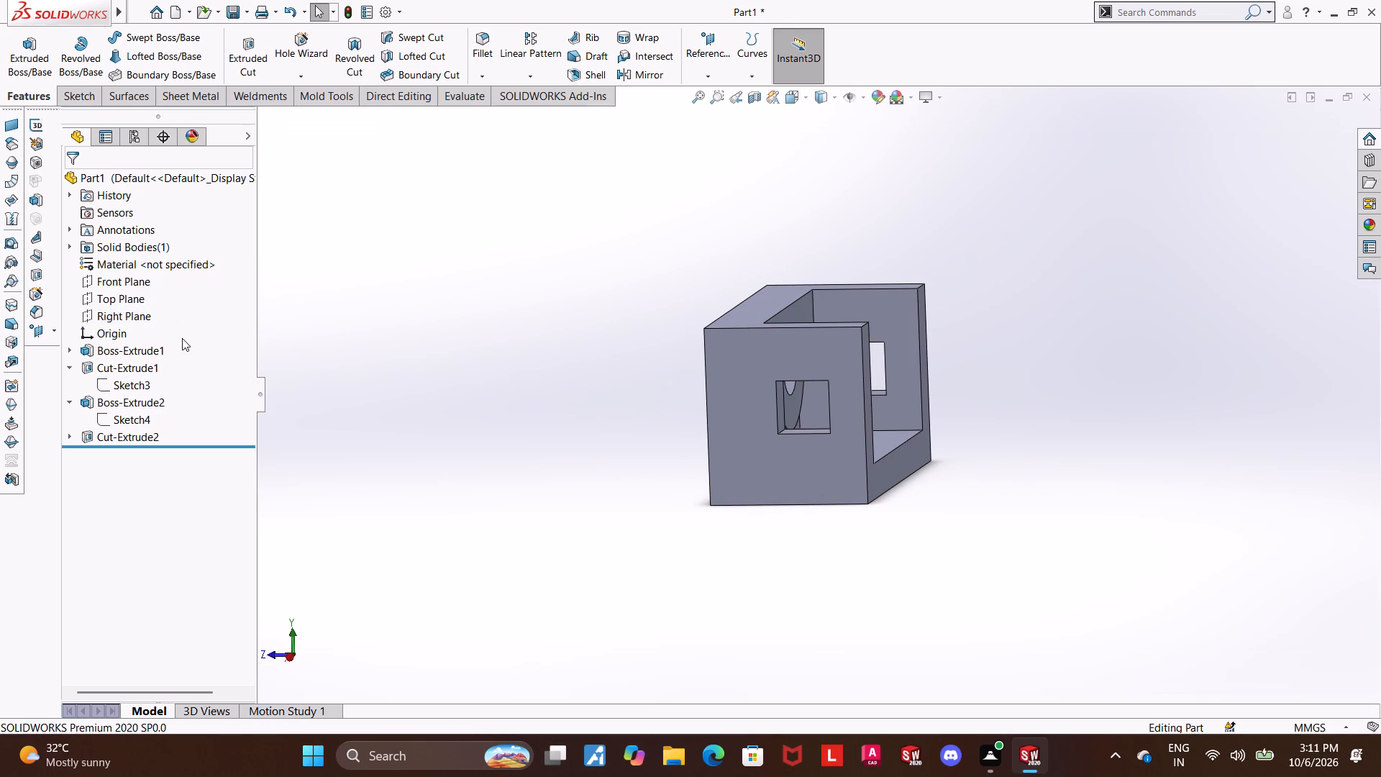
click(133, 317)
click(204, 303)
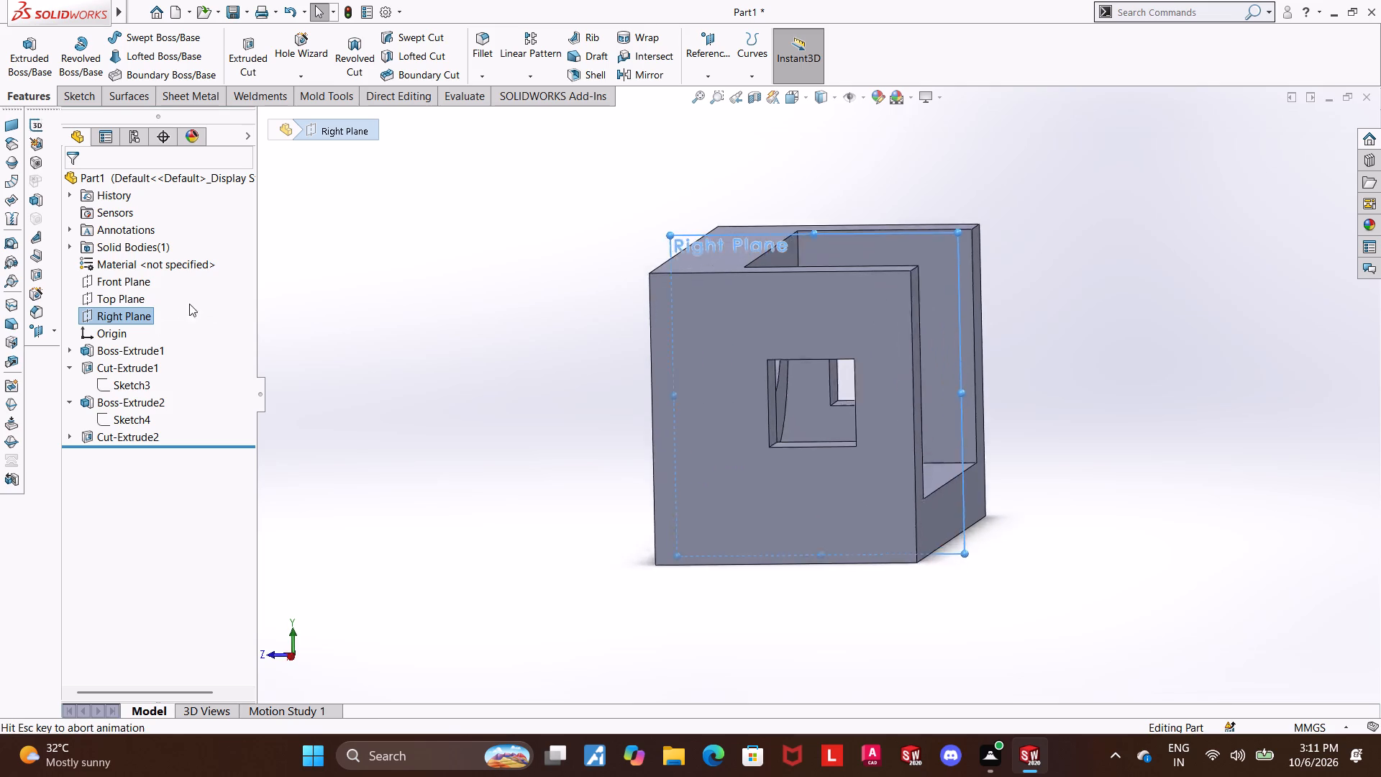
click(147, 317)
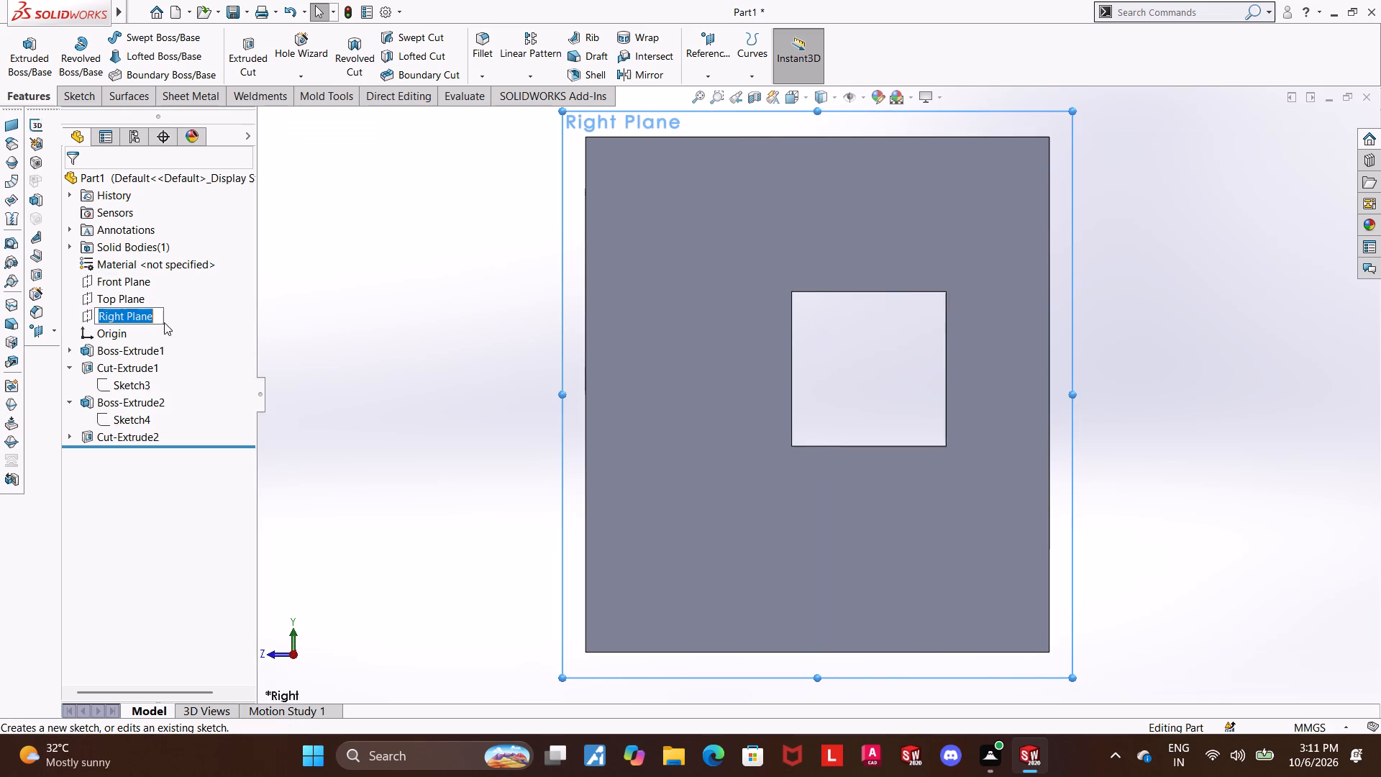
drag(325, 334, 307, 328)
click(126, 317)
click(132, 289)
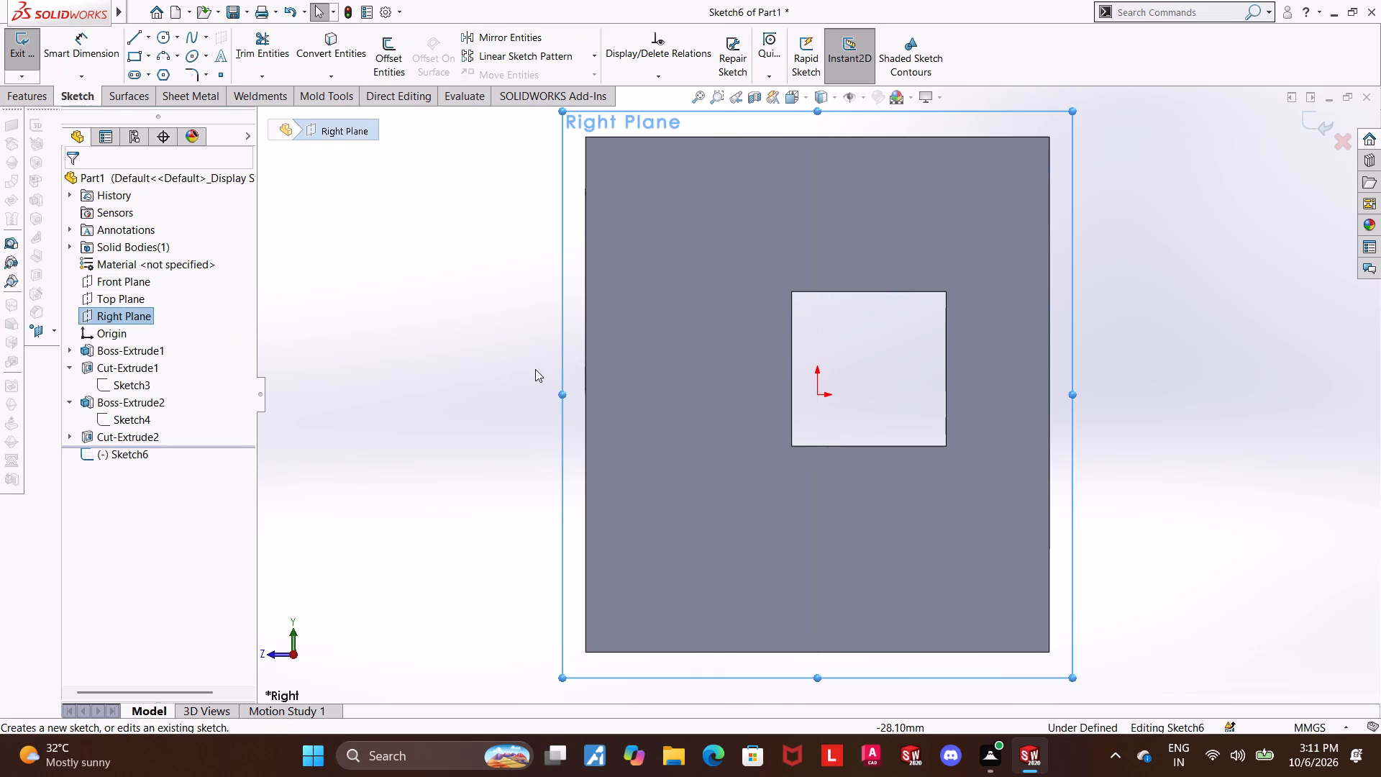
In wireframe display, sketch a sloping line about 30 mm long from the boss arc's lowest point to the pocket floor's open front edge.
click(833, 96)
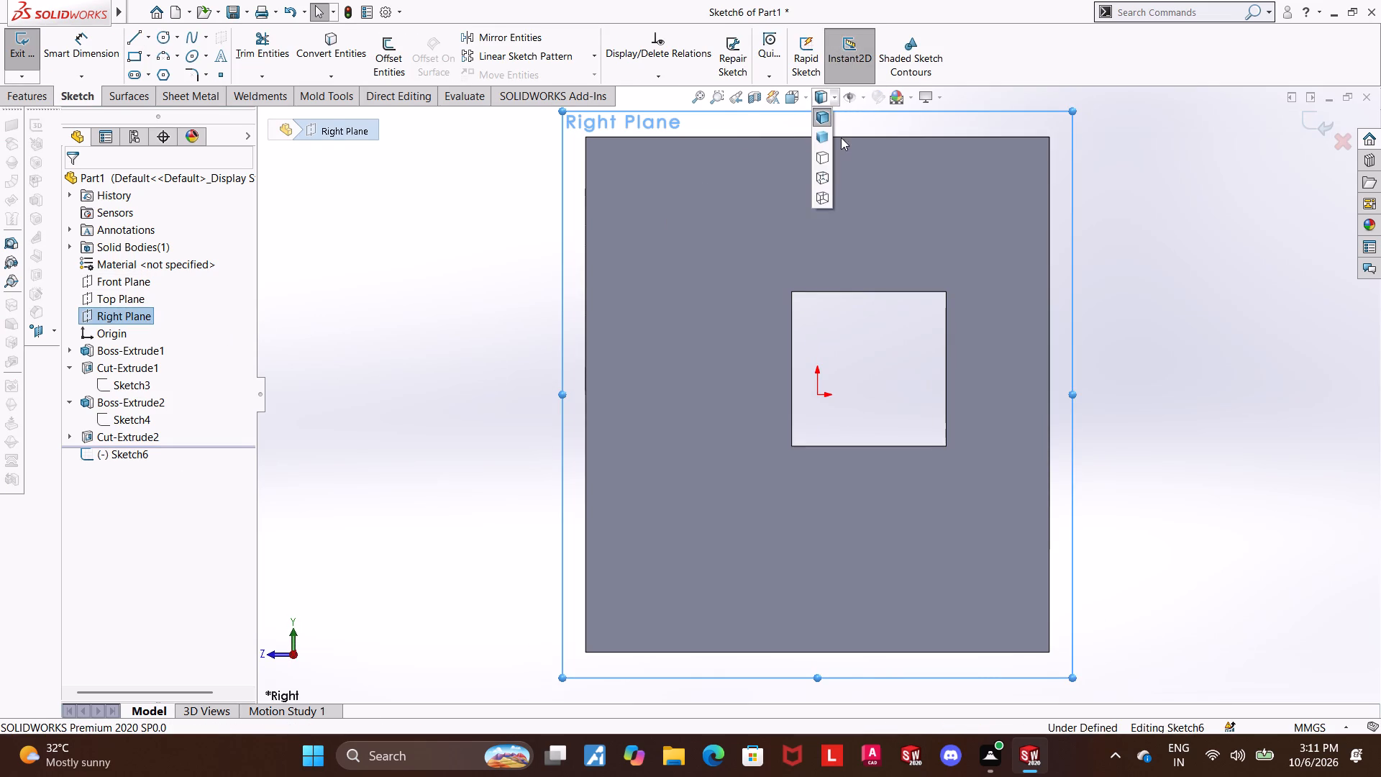
click(826, 195)
click(1151, 264)
scroll(1156, 270, up, 1)
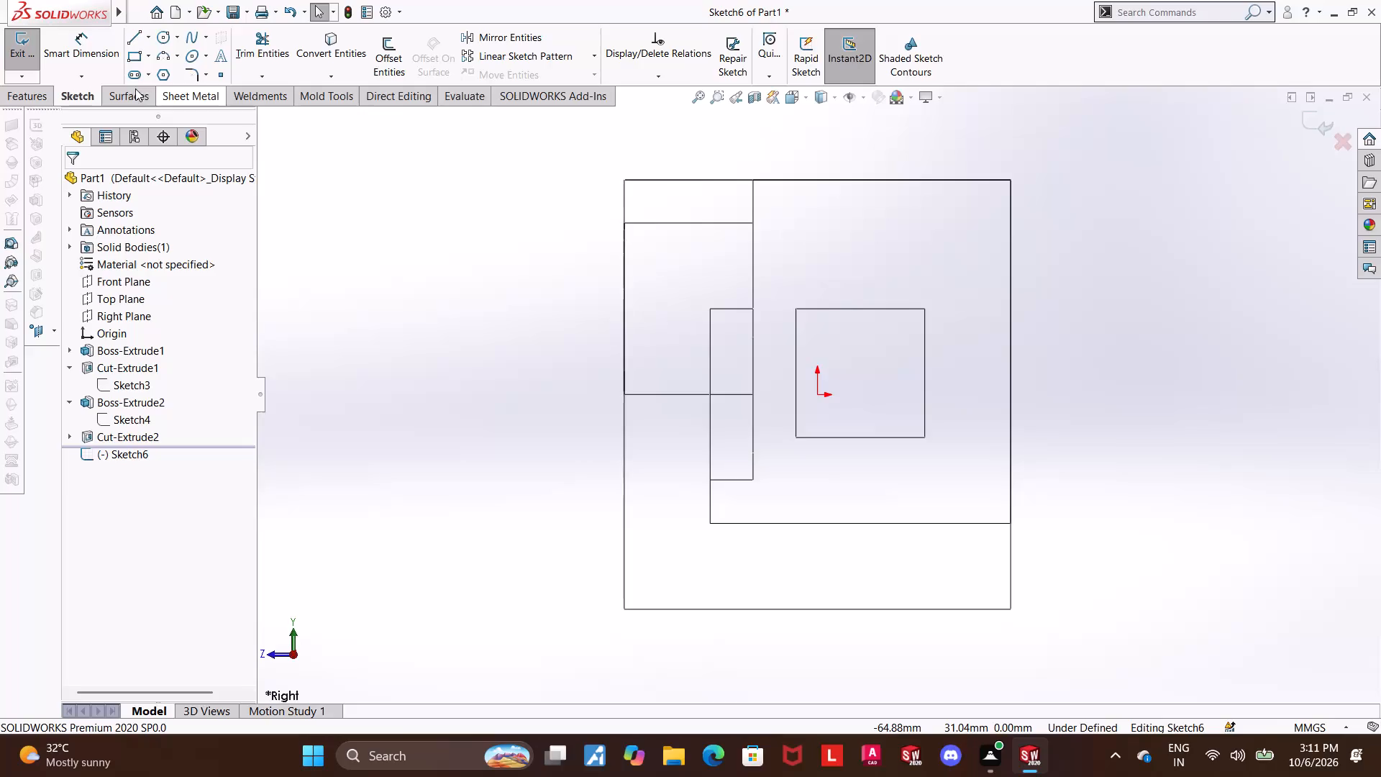
click(136, 40)
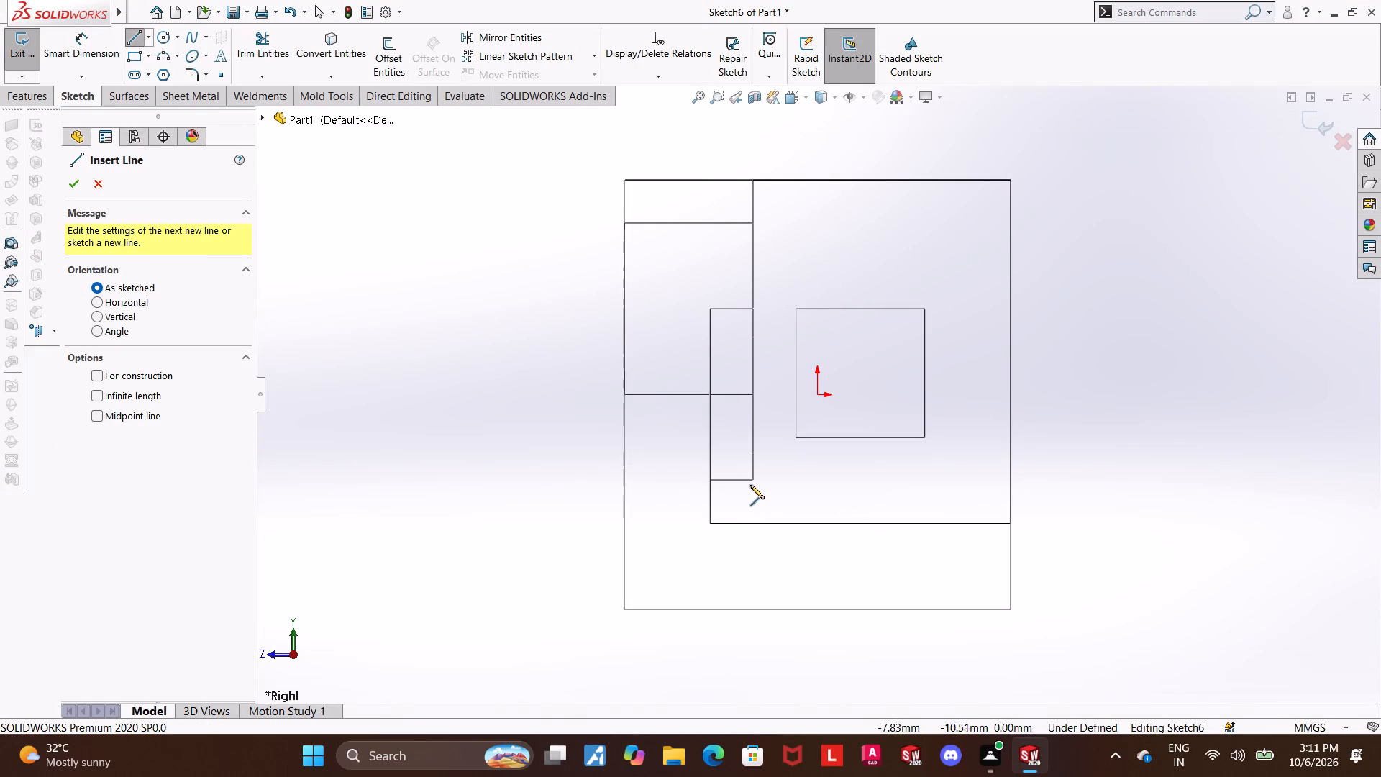
click(754, 480)
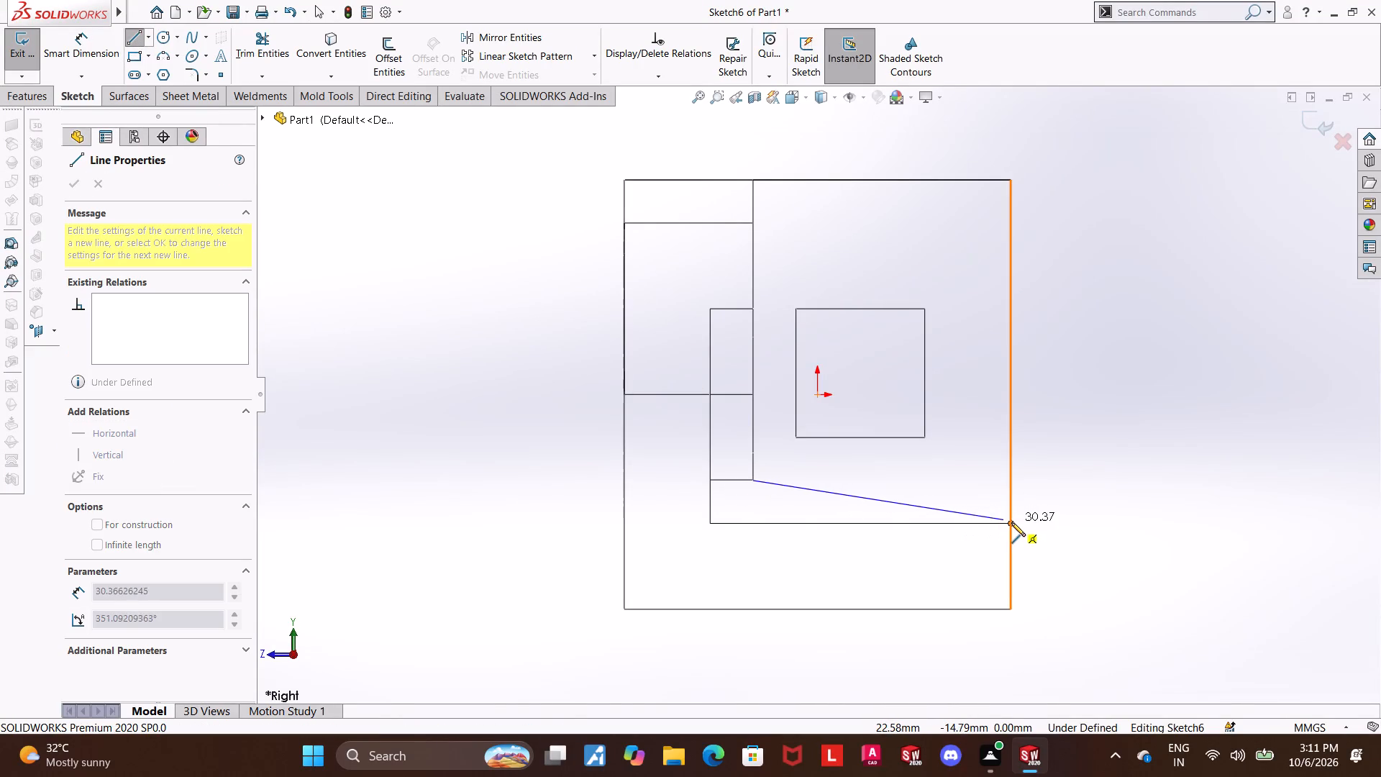
click(1011, 522)
key(Escape)
Switch the model display back to shaded with edges.
middle_drag(1194, 406, 1116, 444)
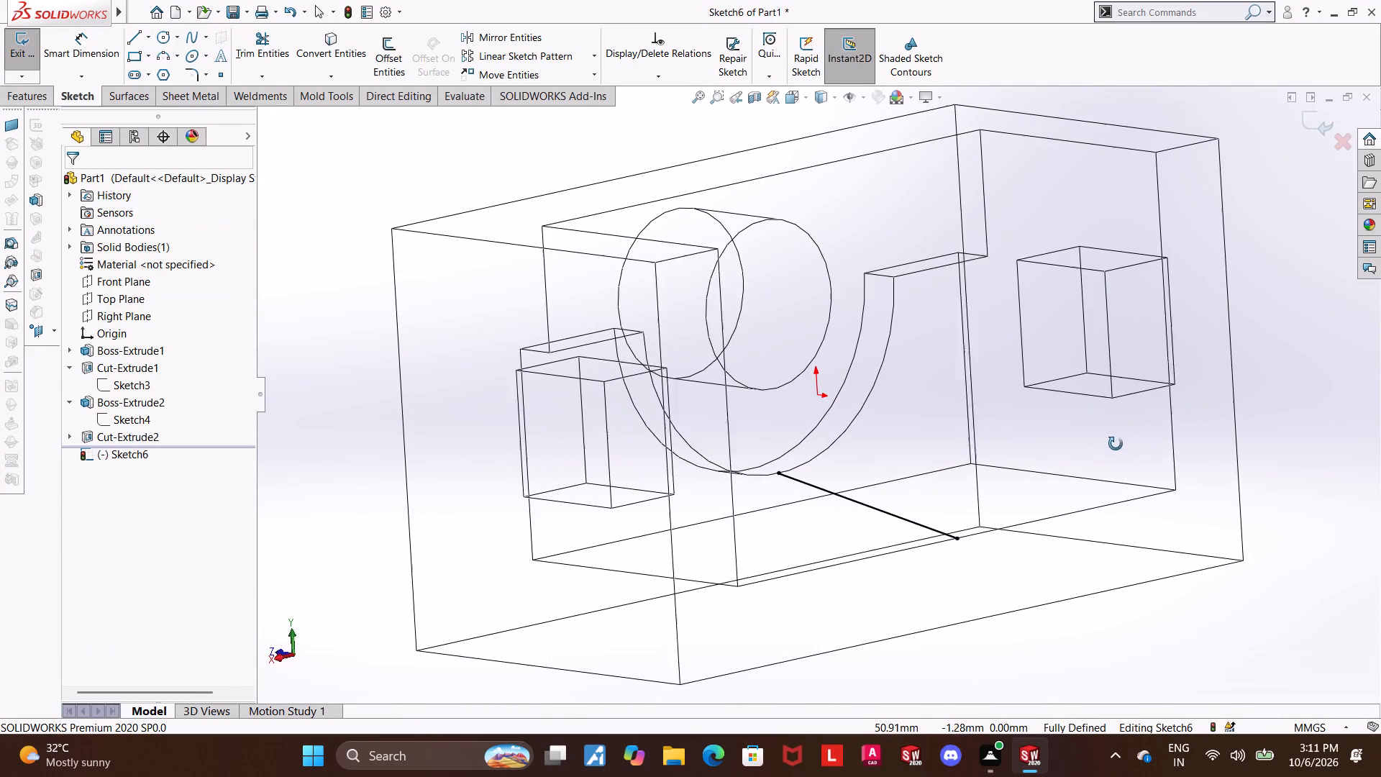
middle_drag(1116, 444, 1115, 443)
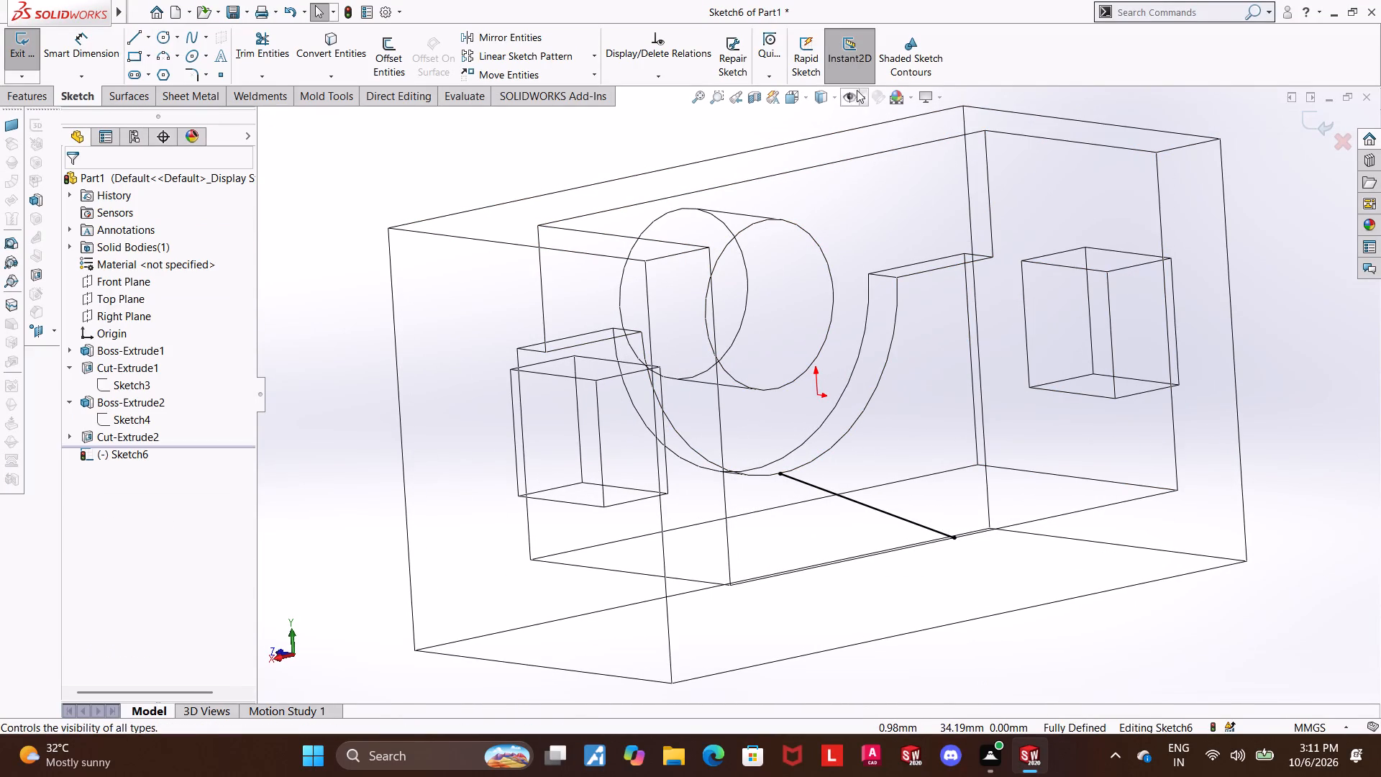
click(819, 101)
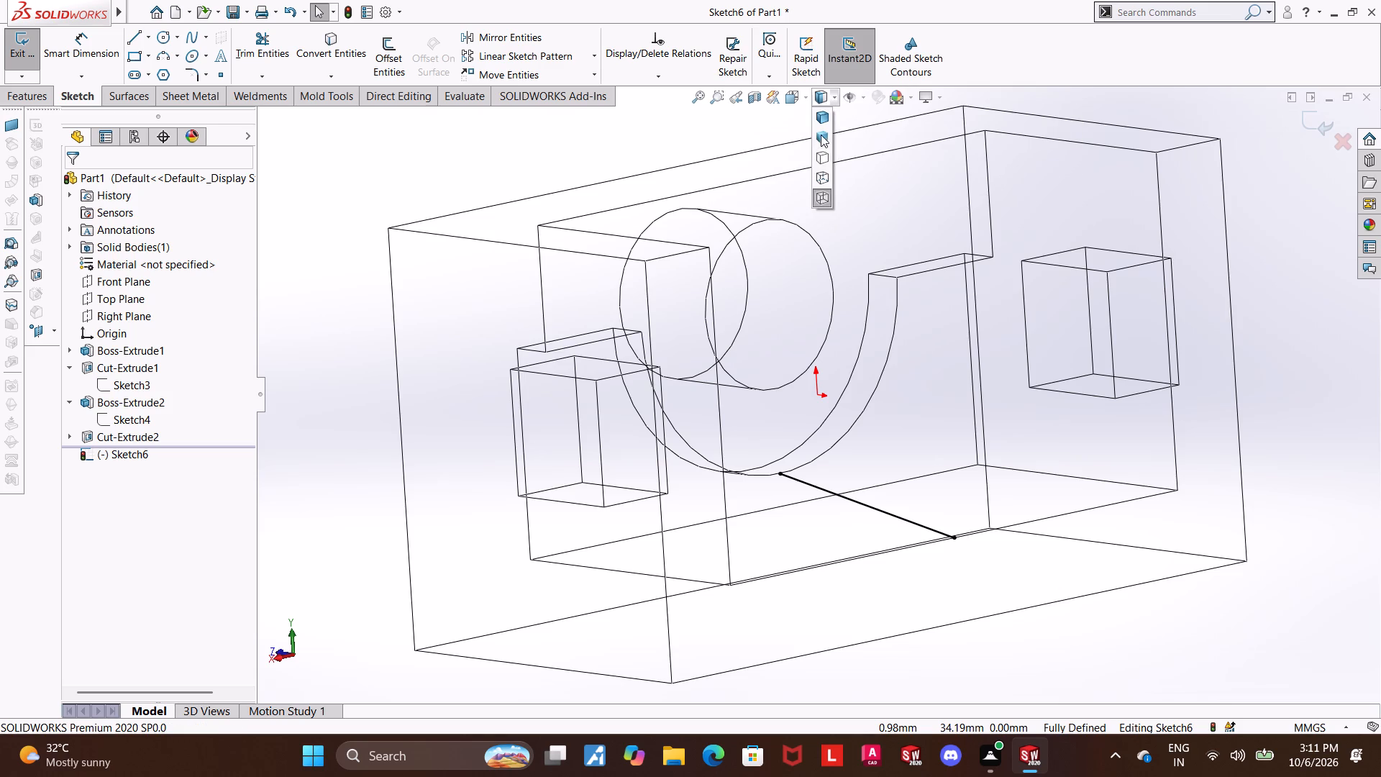
click(822, 121)
click(610, 126)
scroll(585, 188, up, 2)
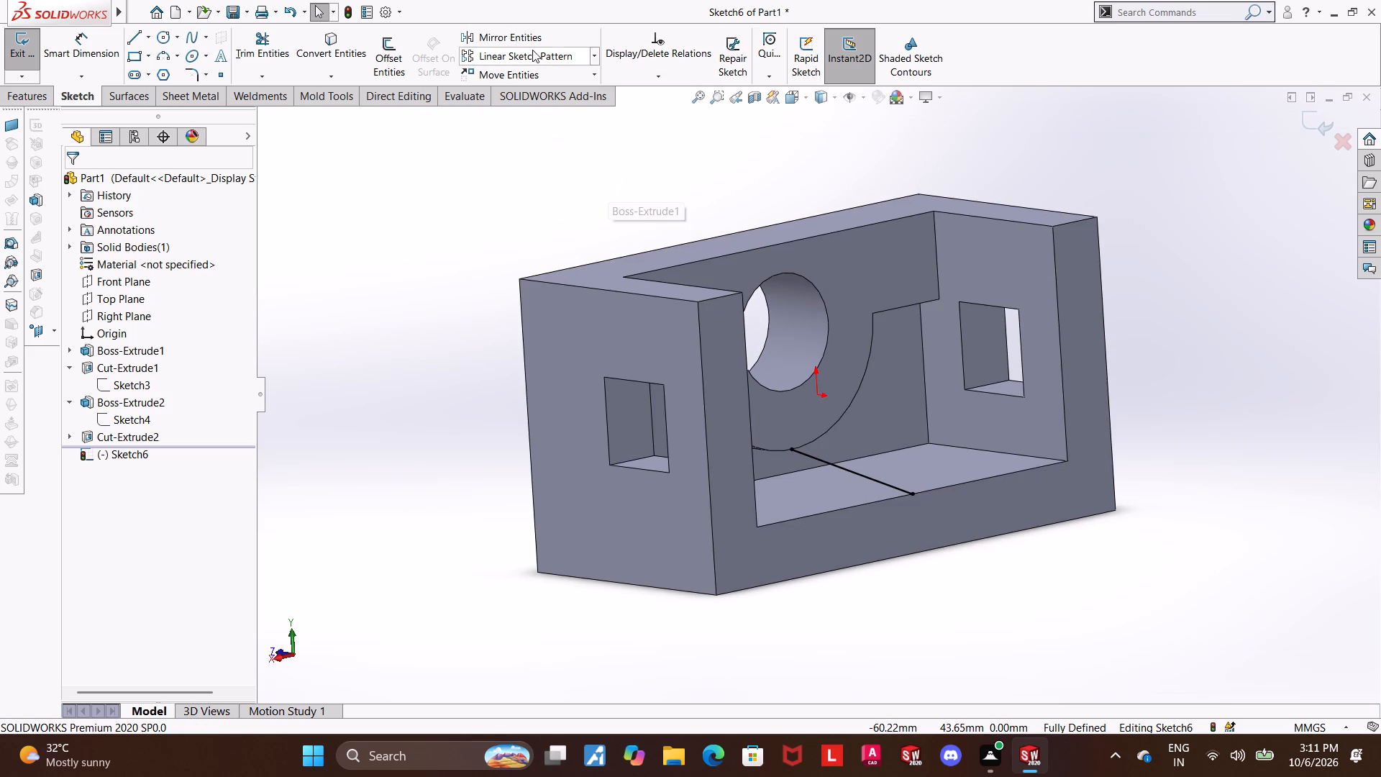
Exit the sketch and create an 8 mm thick rib from the sloping line, with thickness on both sides, extruded down to the pocket floor.
click(1329, 127)
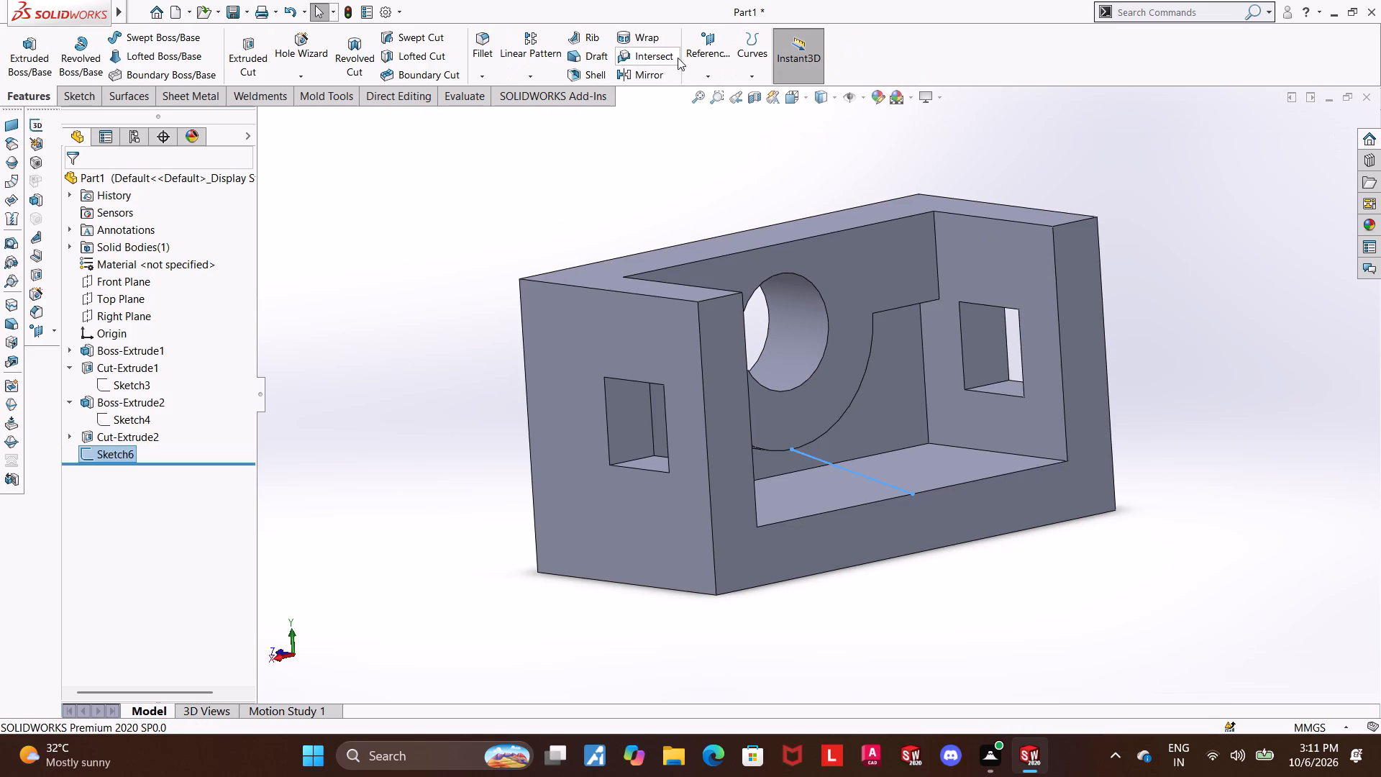
click(583, 41)
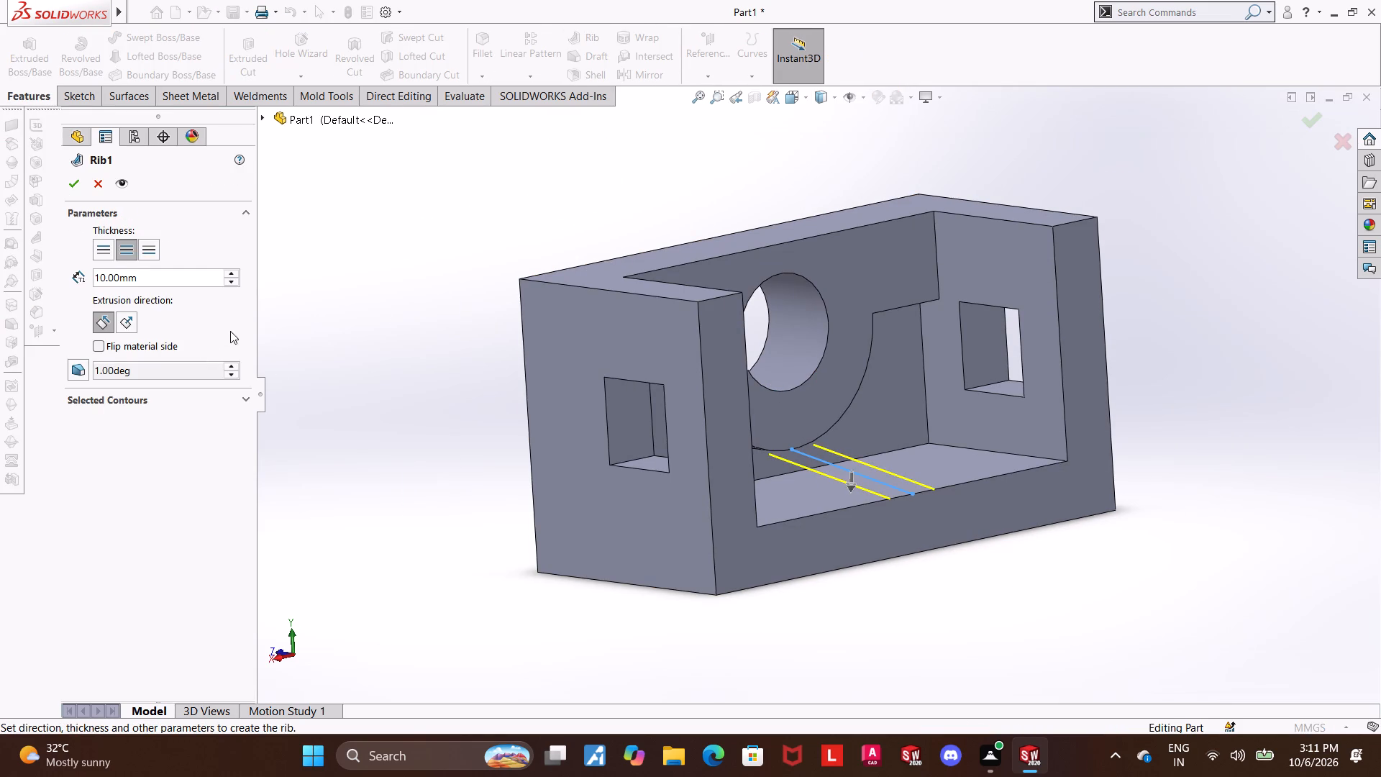
middle_drag(328, 325, 332, 316)
click(181, 283)
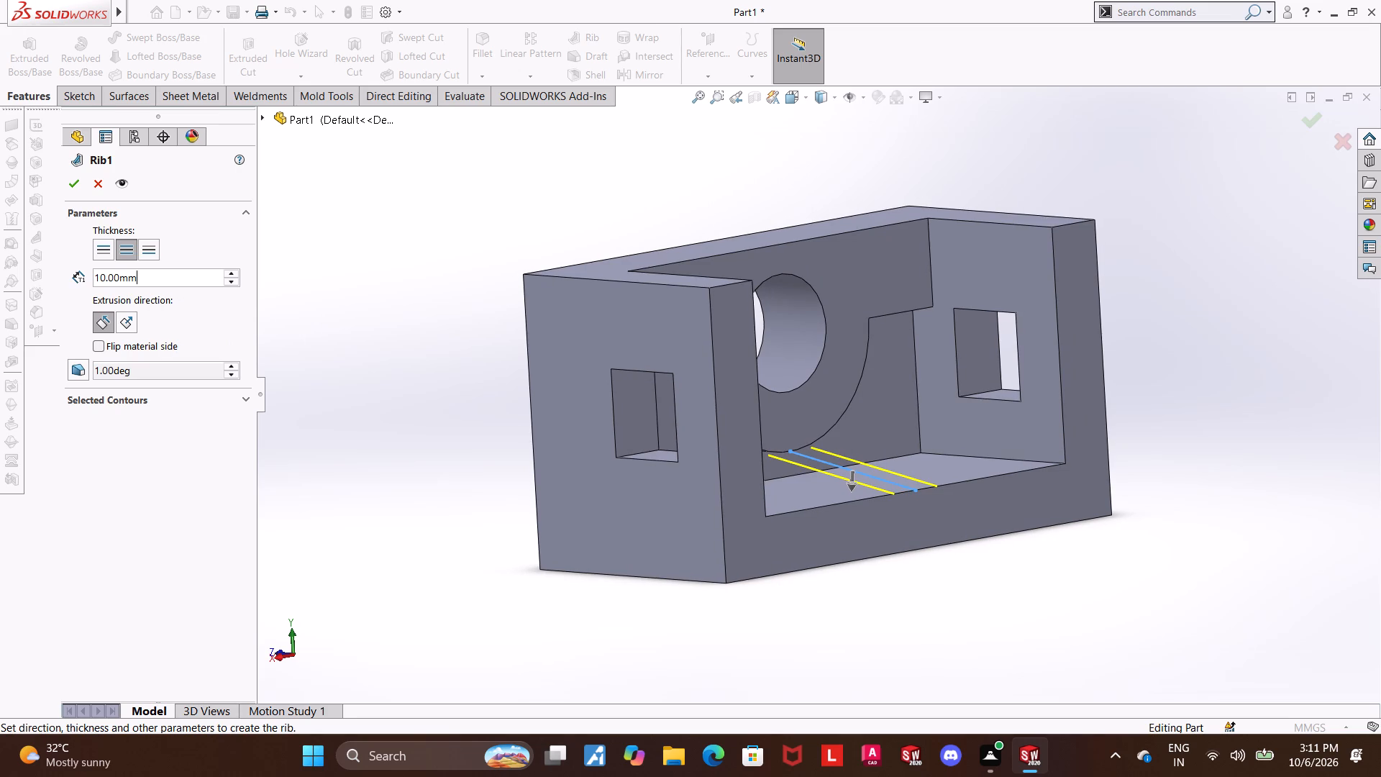
drag(186, 278, 35, 276)
key(8)
key(Return)
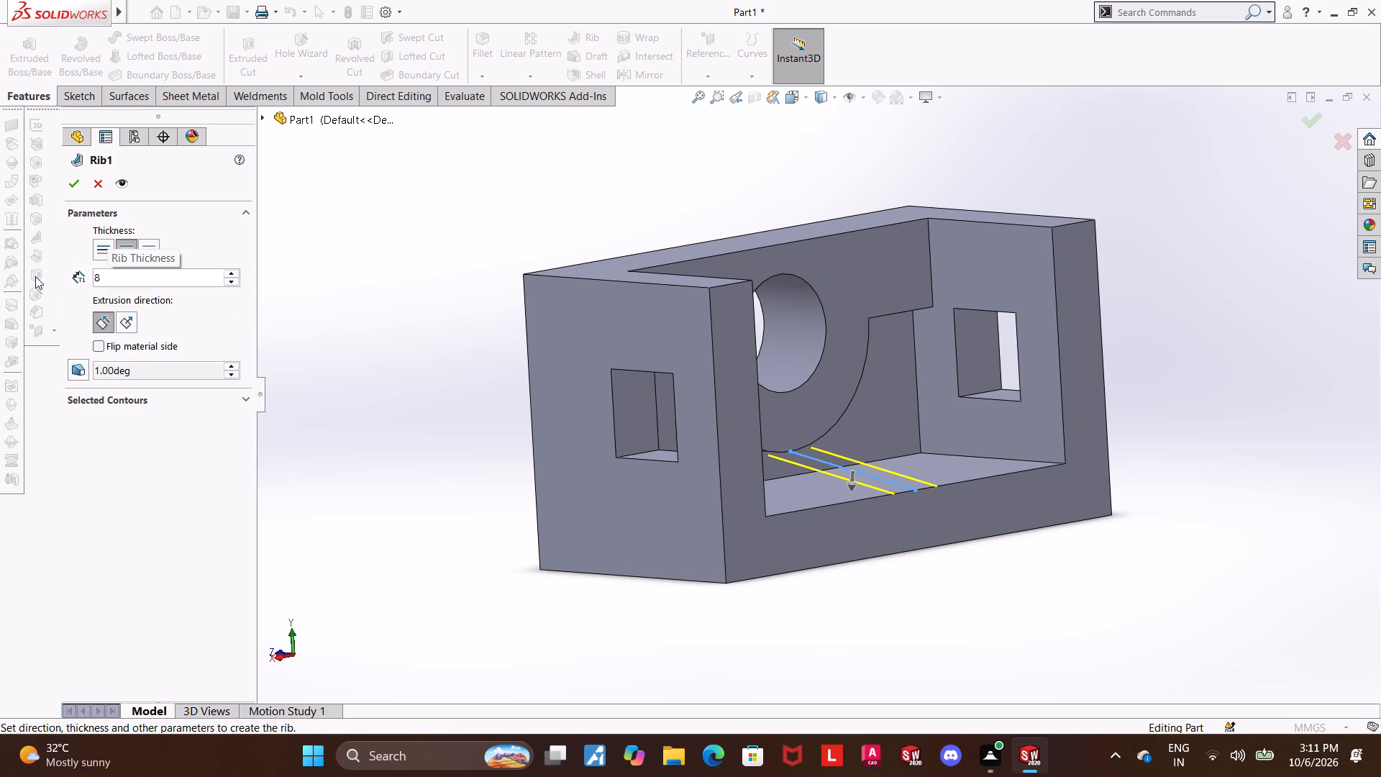
click(75, 191)
click(398, 401)
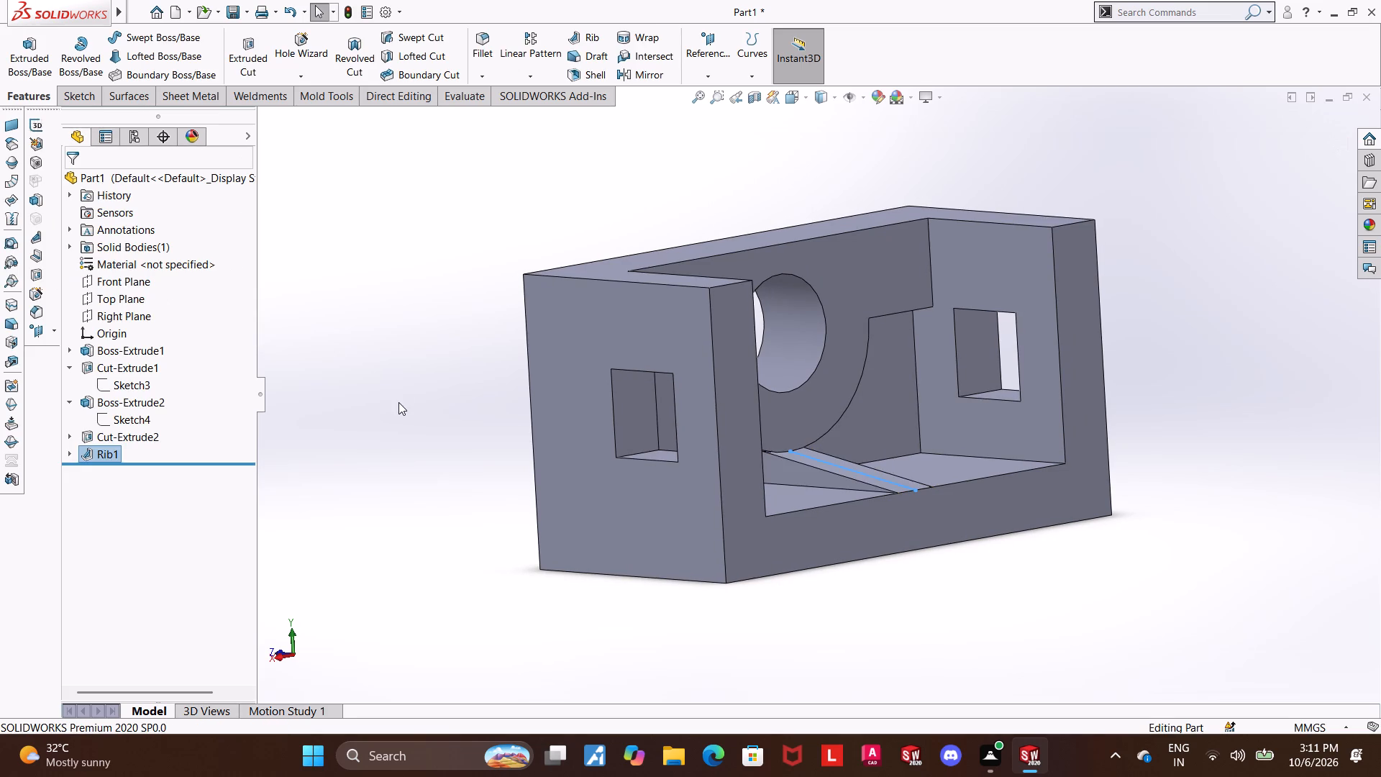
Examine the rib, boss and side openings from several angles, including the isometric view.
middle_drag(389, 406, 335, 385)
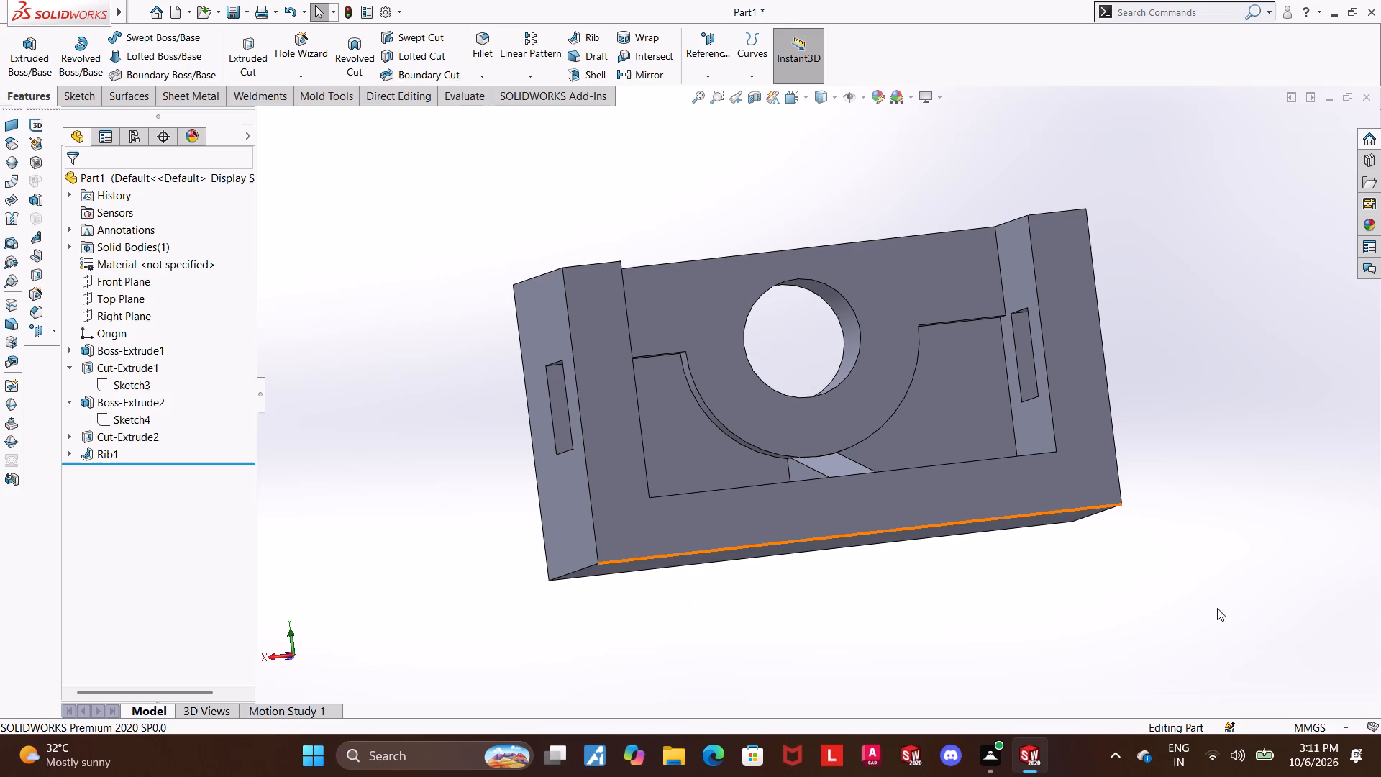
scroll(1126, 474, up, 1)
middle_drag(1112, 471, 1208, 594)
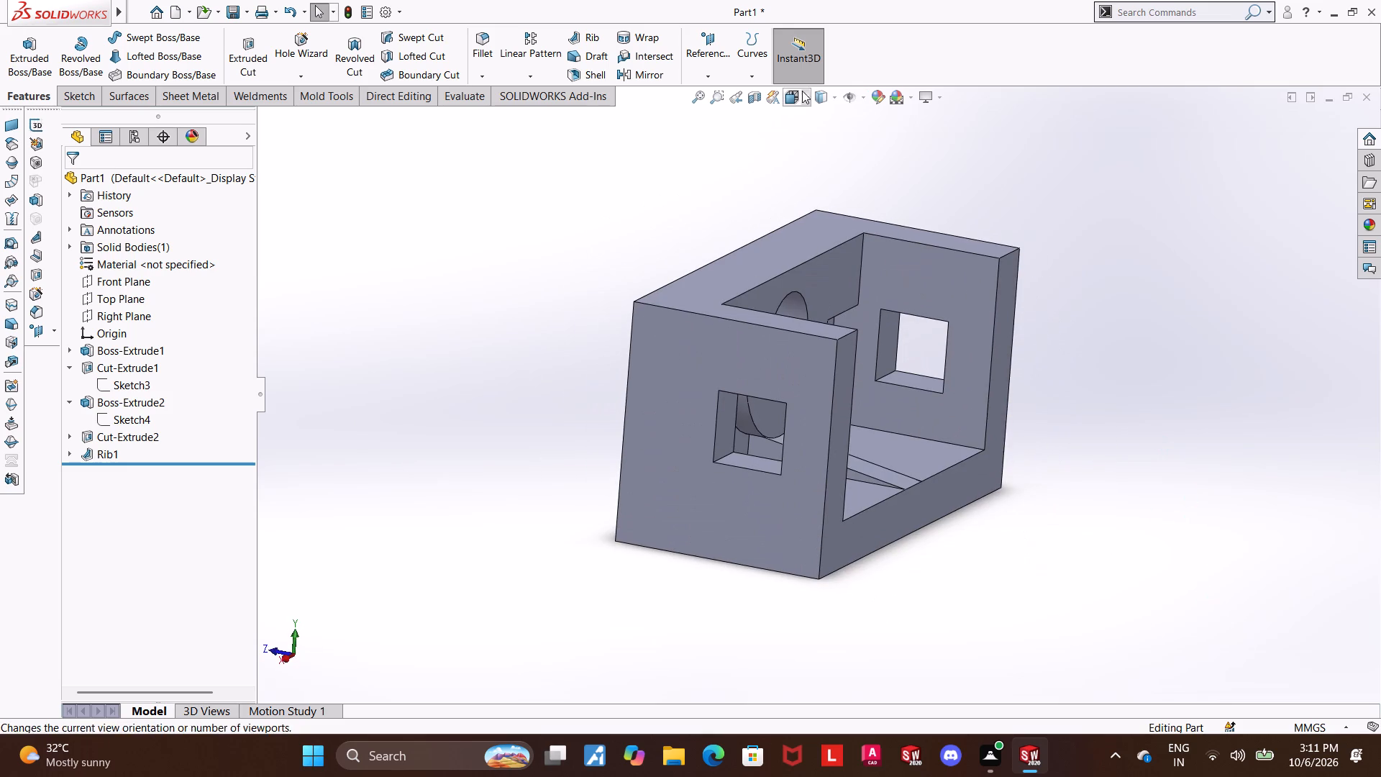
click(801, 91)
click(689, 406)
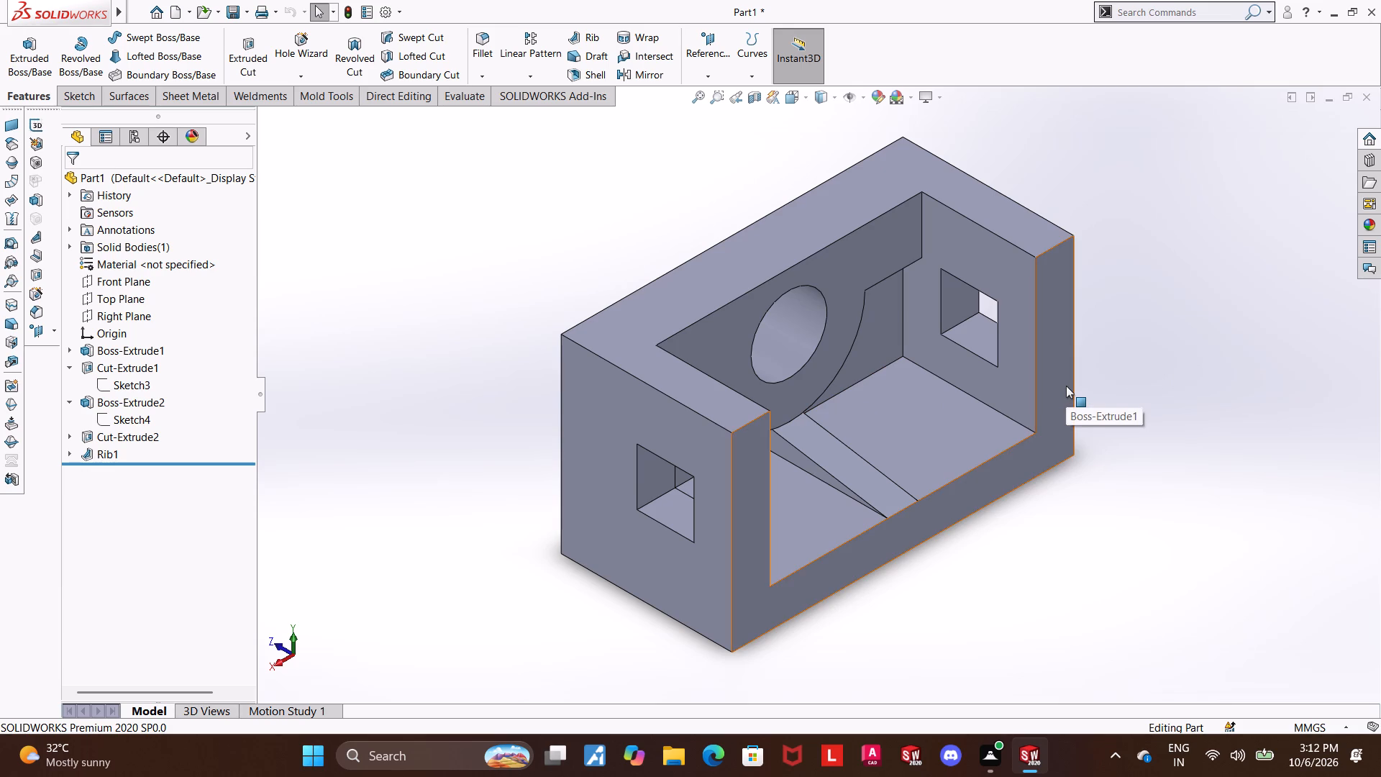
middle_drag(958, 552, 957, 539)
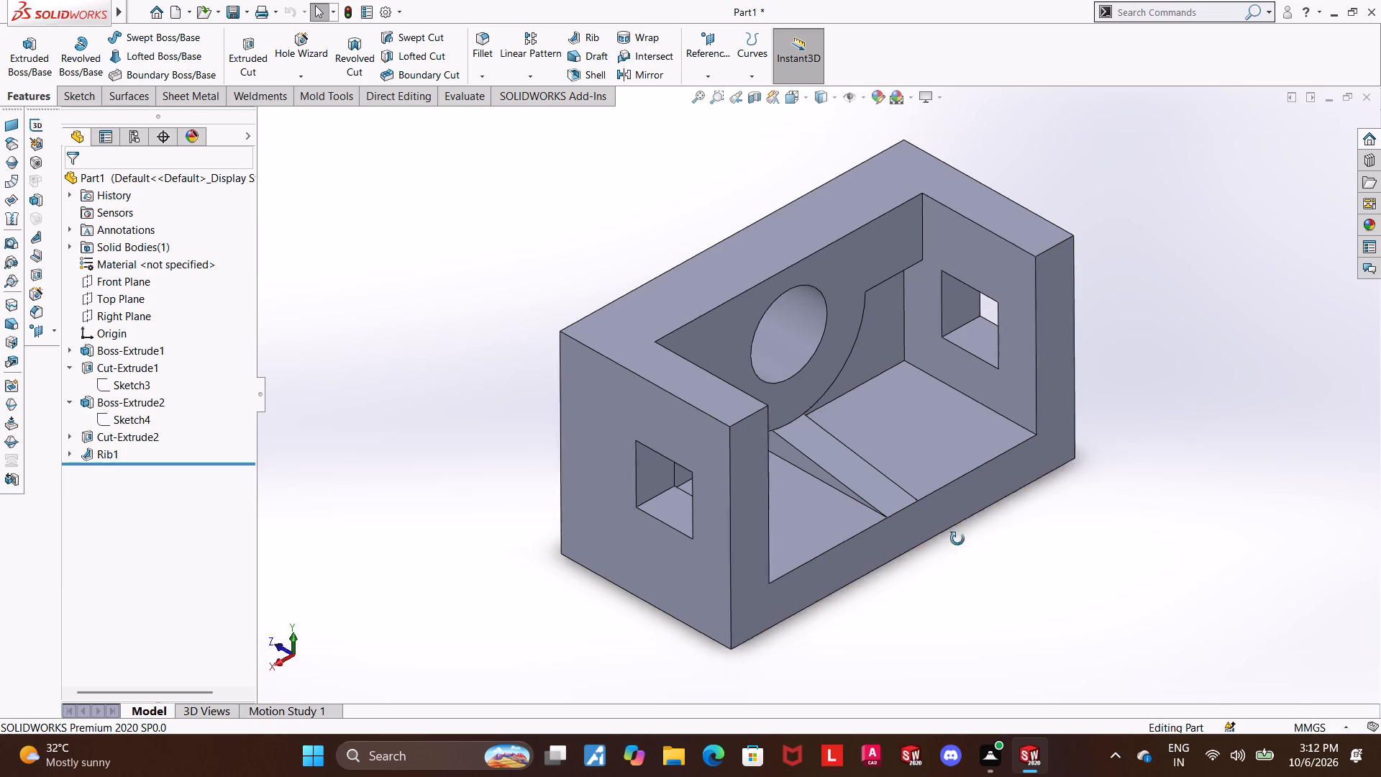
middle_drag(957, 539, 955, 479)
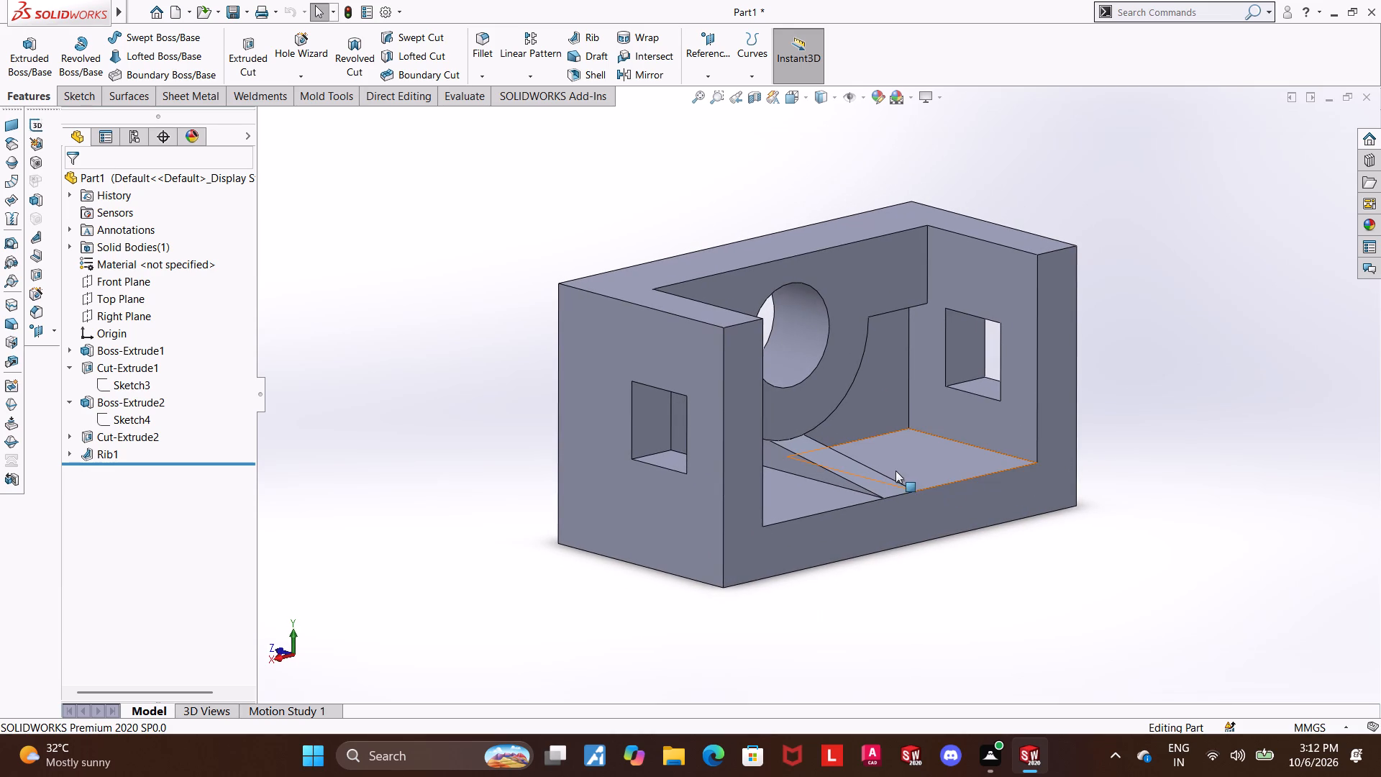
scroll(828, 461, up, 1)
middle_drag(846, 459, 851, 503)
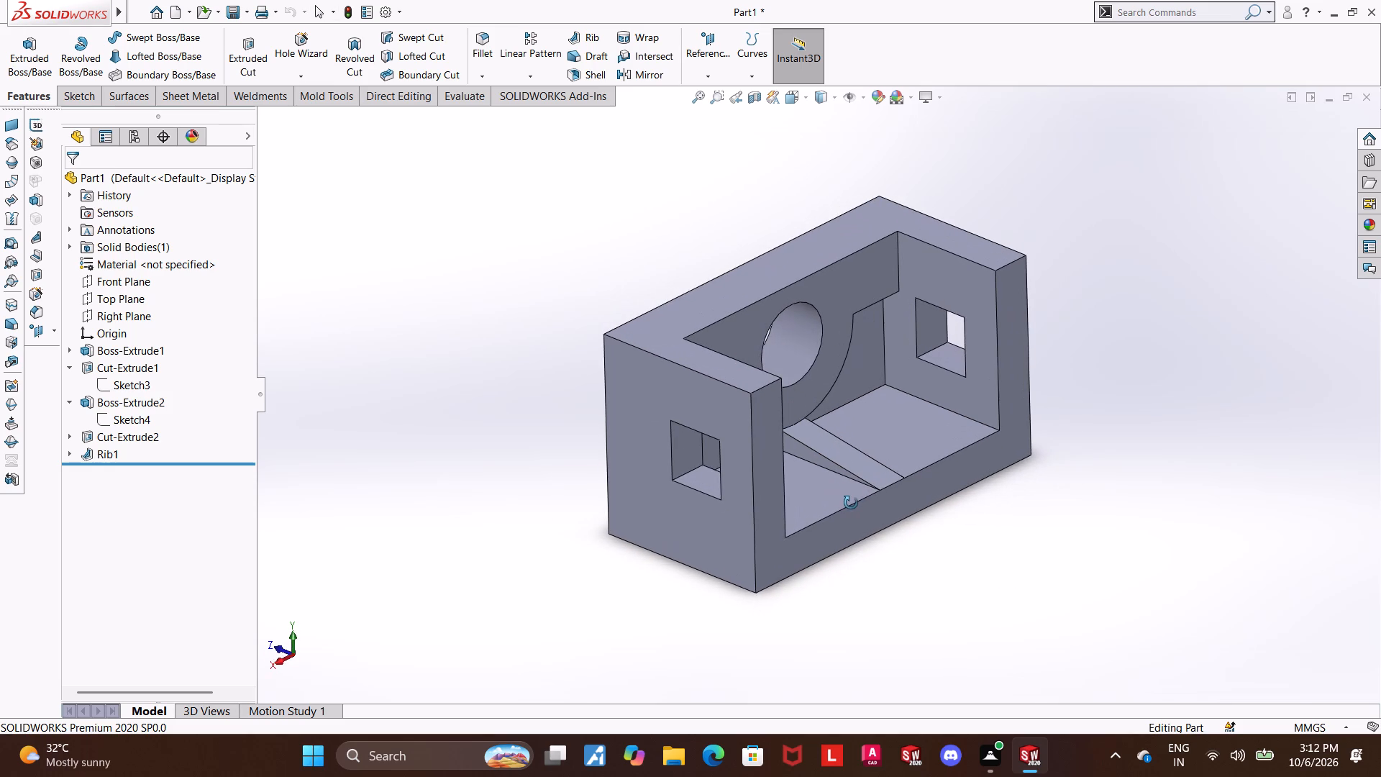
middle_drag(851, 503, 851, 501)
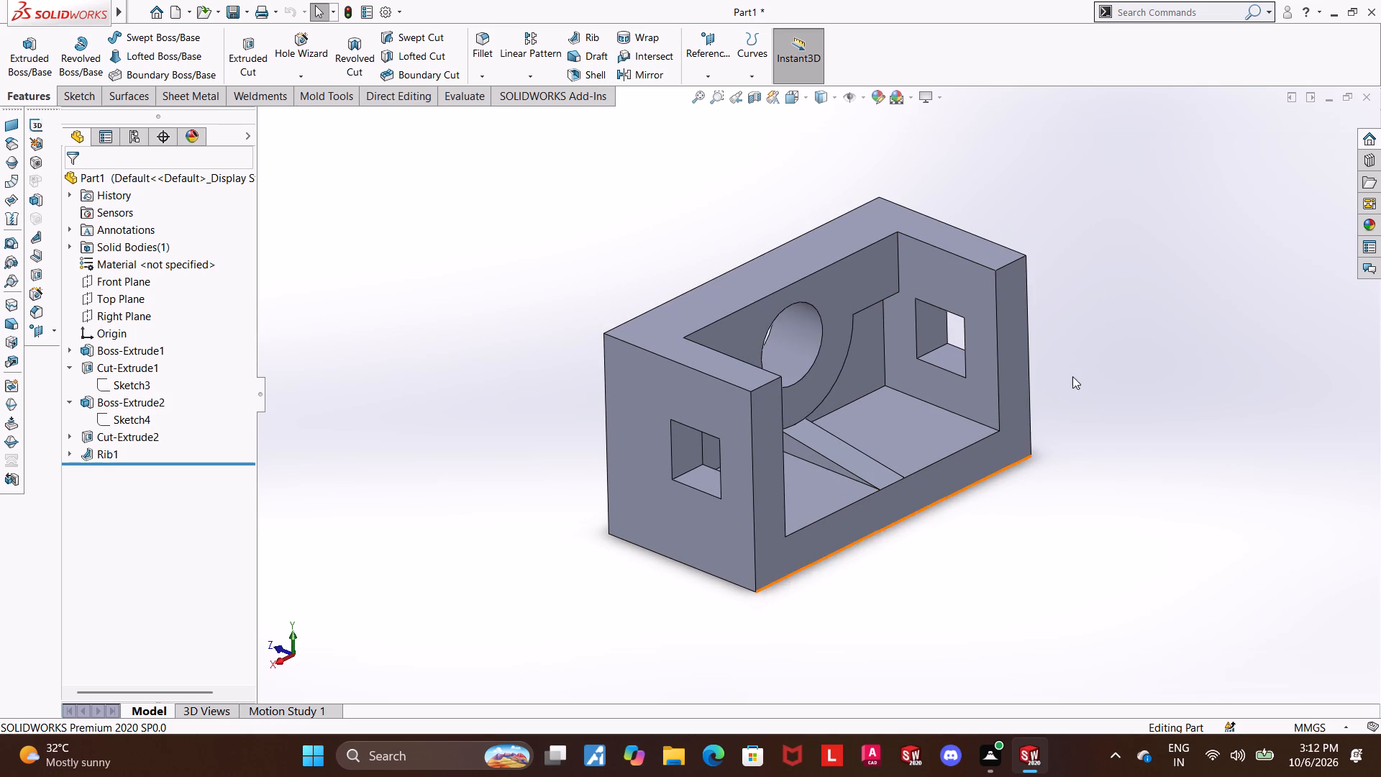
scroll(860, 362, down, 1)
click(1159, 478)
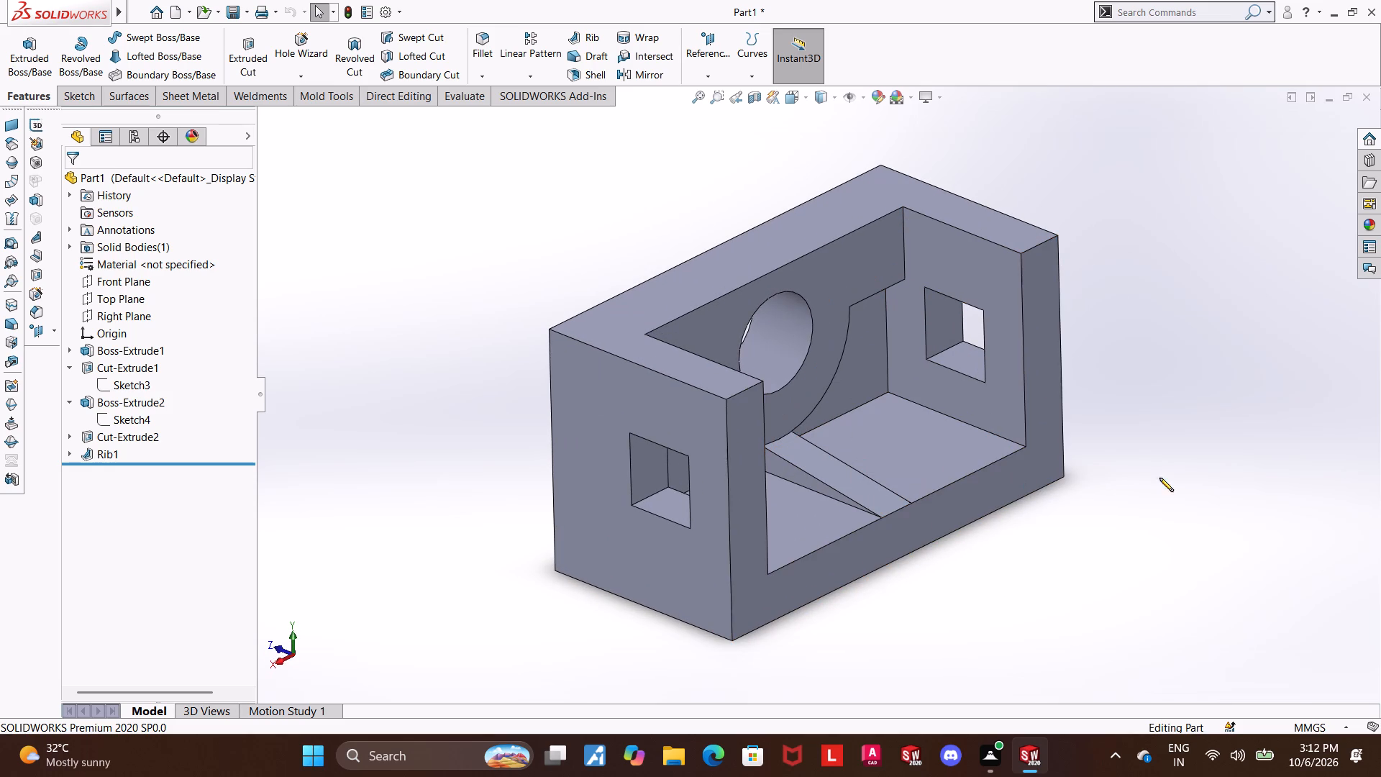
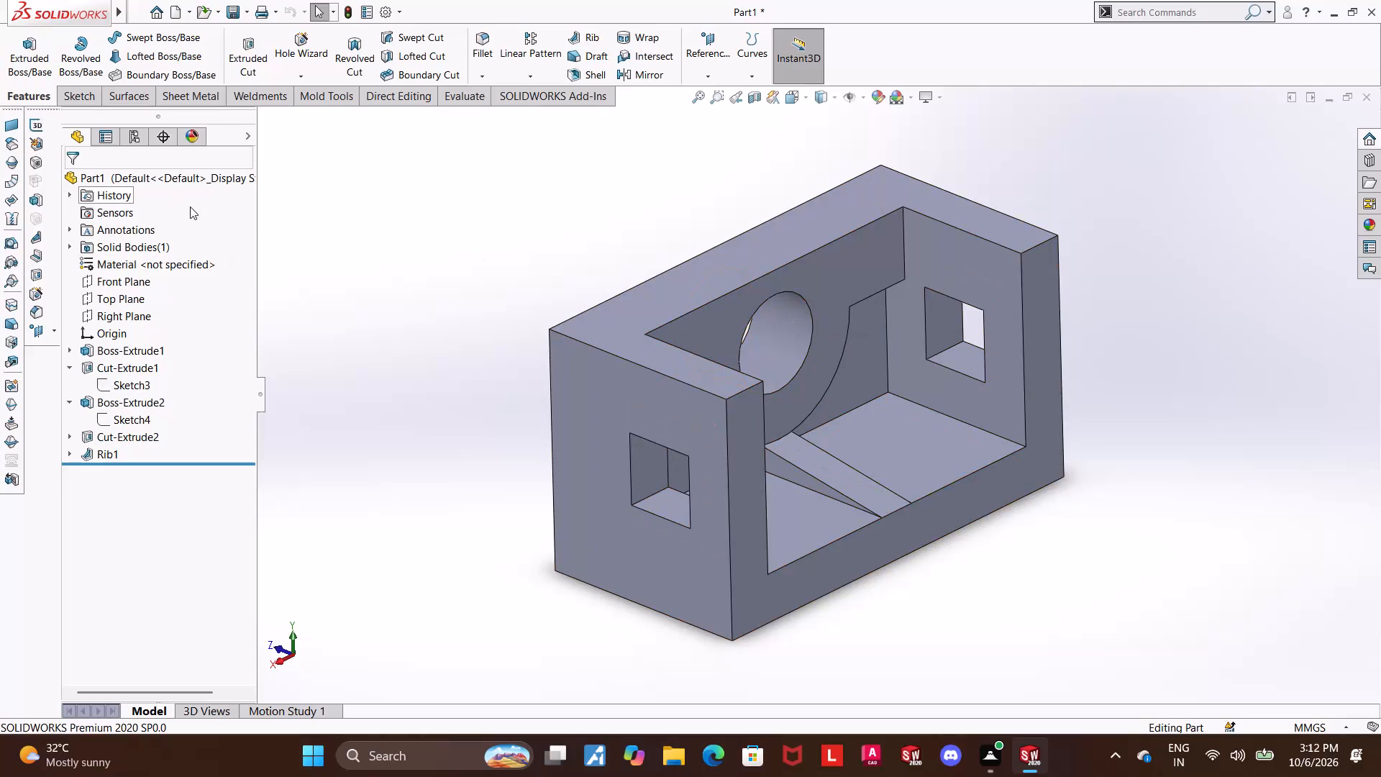
Change the whole part's appearance colour to a neutral light grey from the standard swatches.
right_click(138, 178)
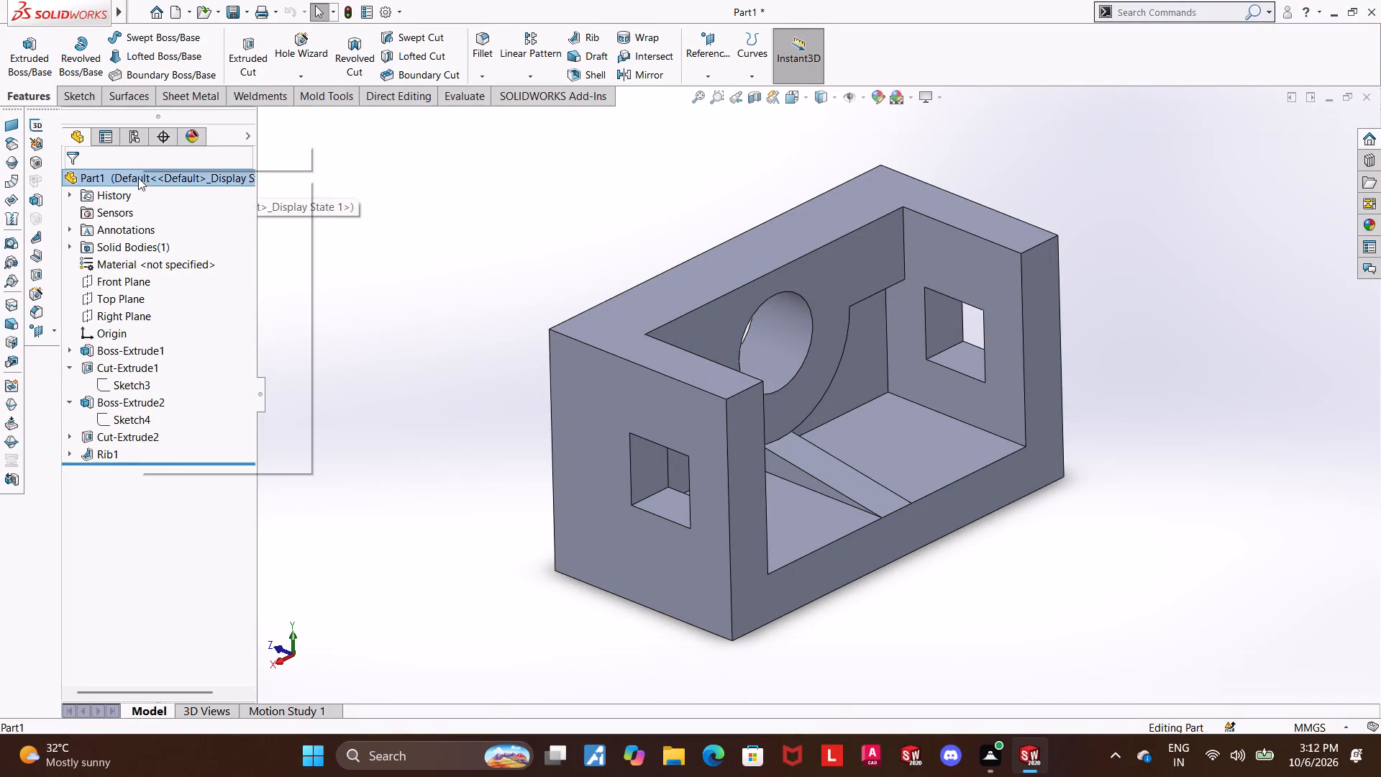
click(182, 152)
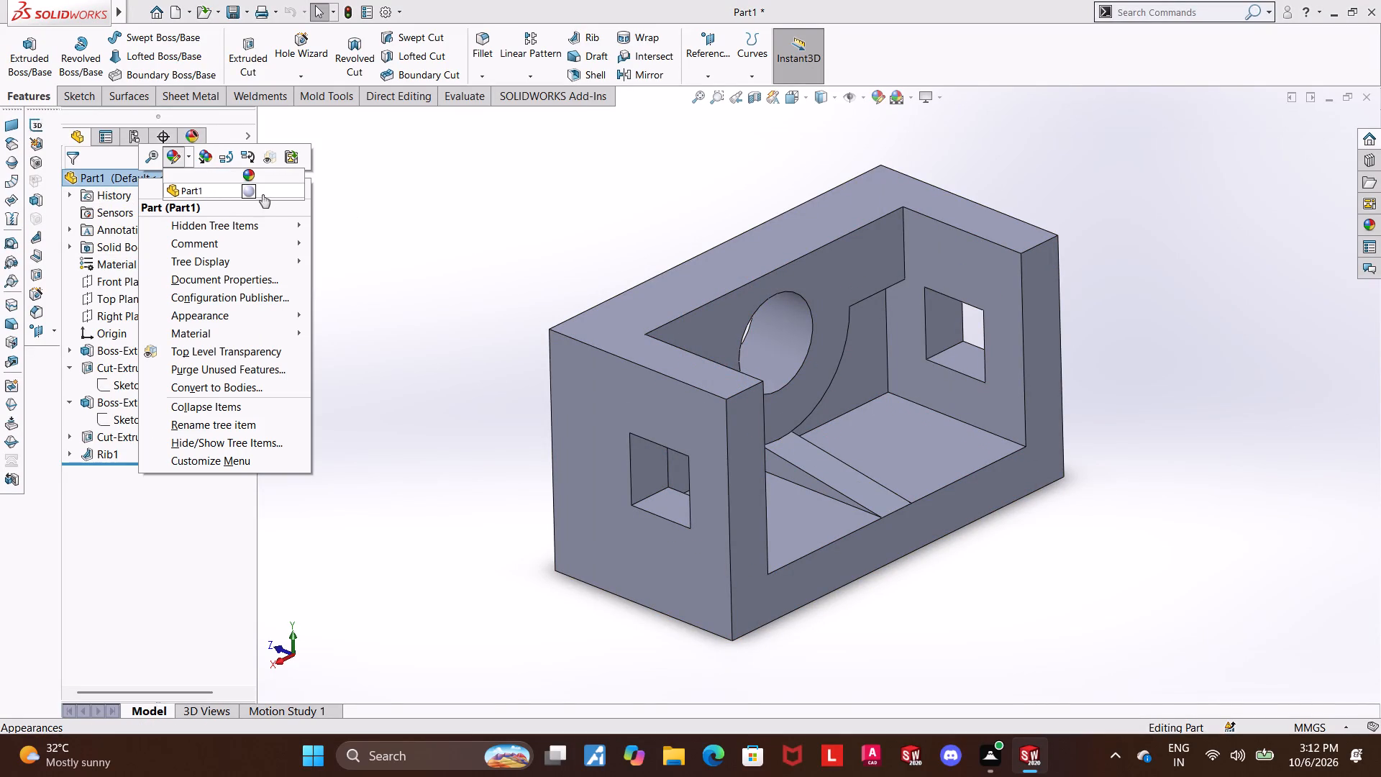
click(242, 195)
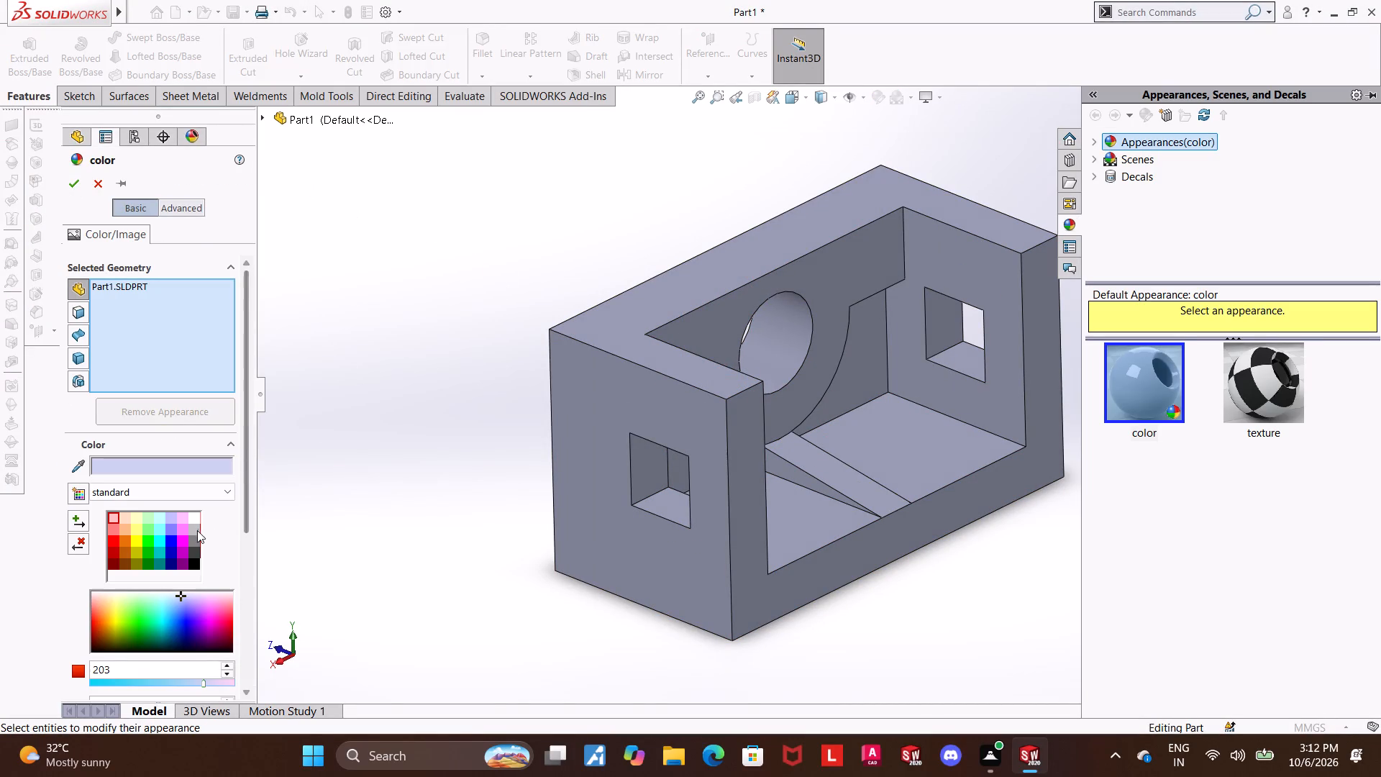
click(198, 519)
click(391, 315)
click(78, 183)
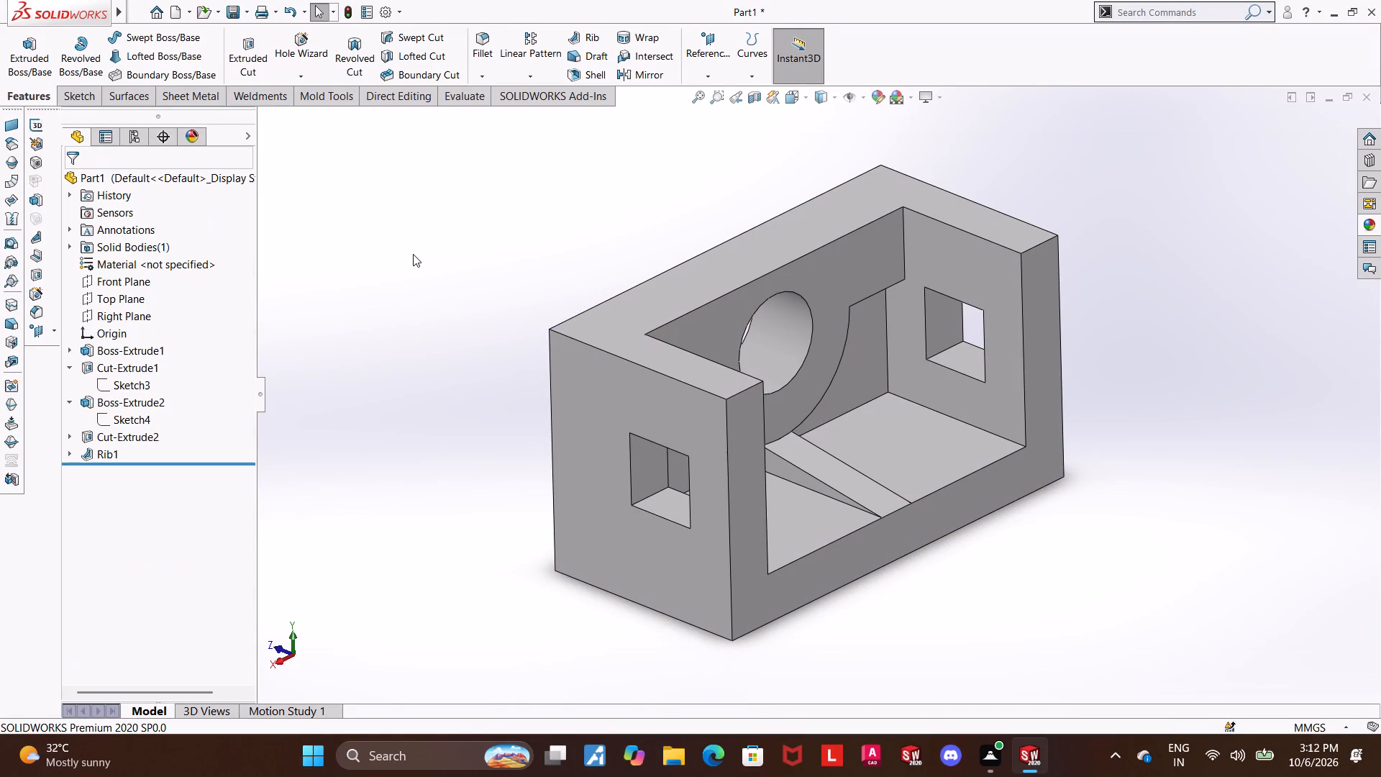
Examine the dimensioned sketches behind the pocket cut and the back-wall boss on the model.
click(414, 254)
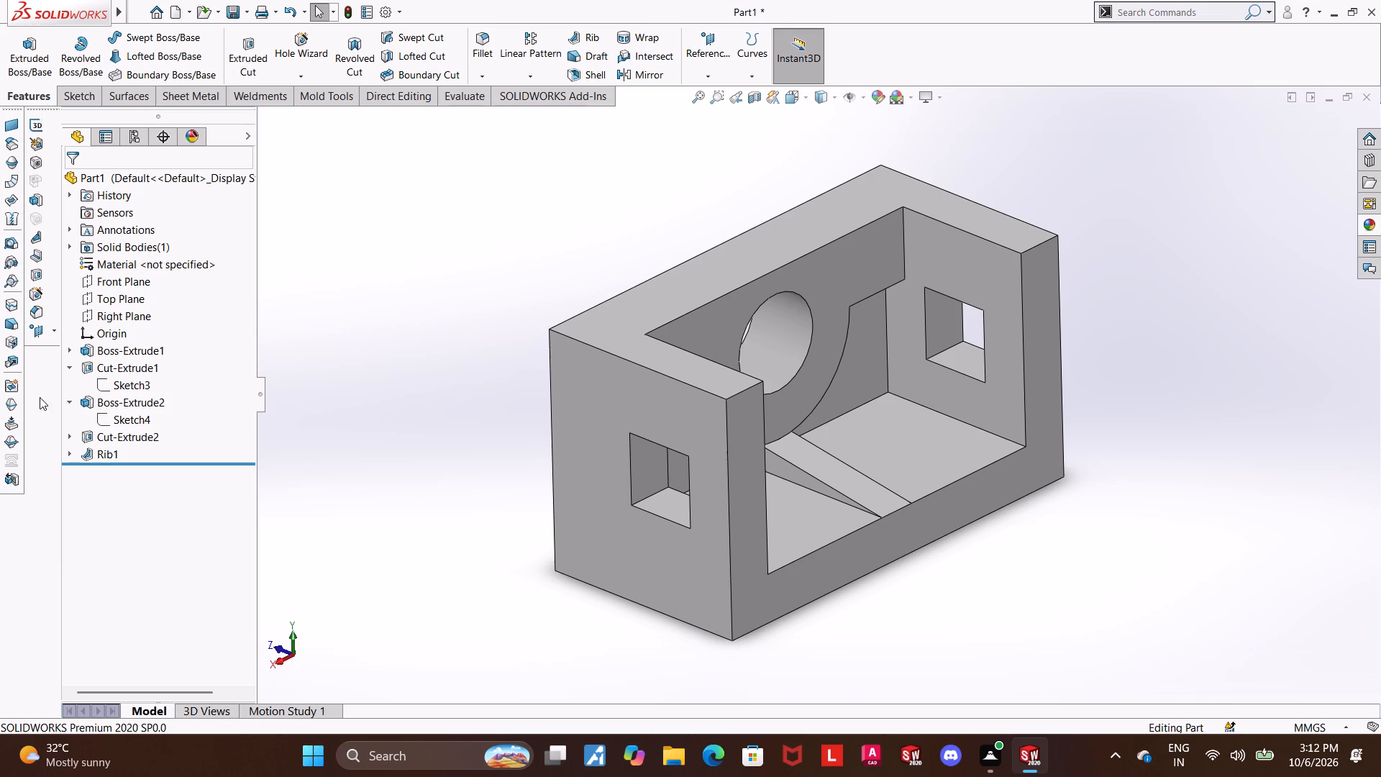
click(125, 385)
middle_drag(328, 454, 352, 378)
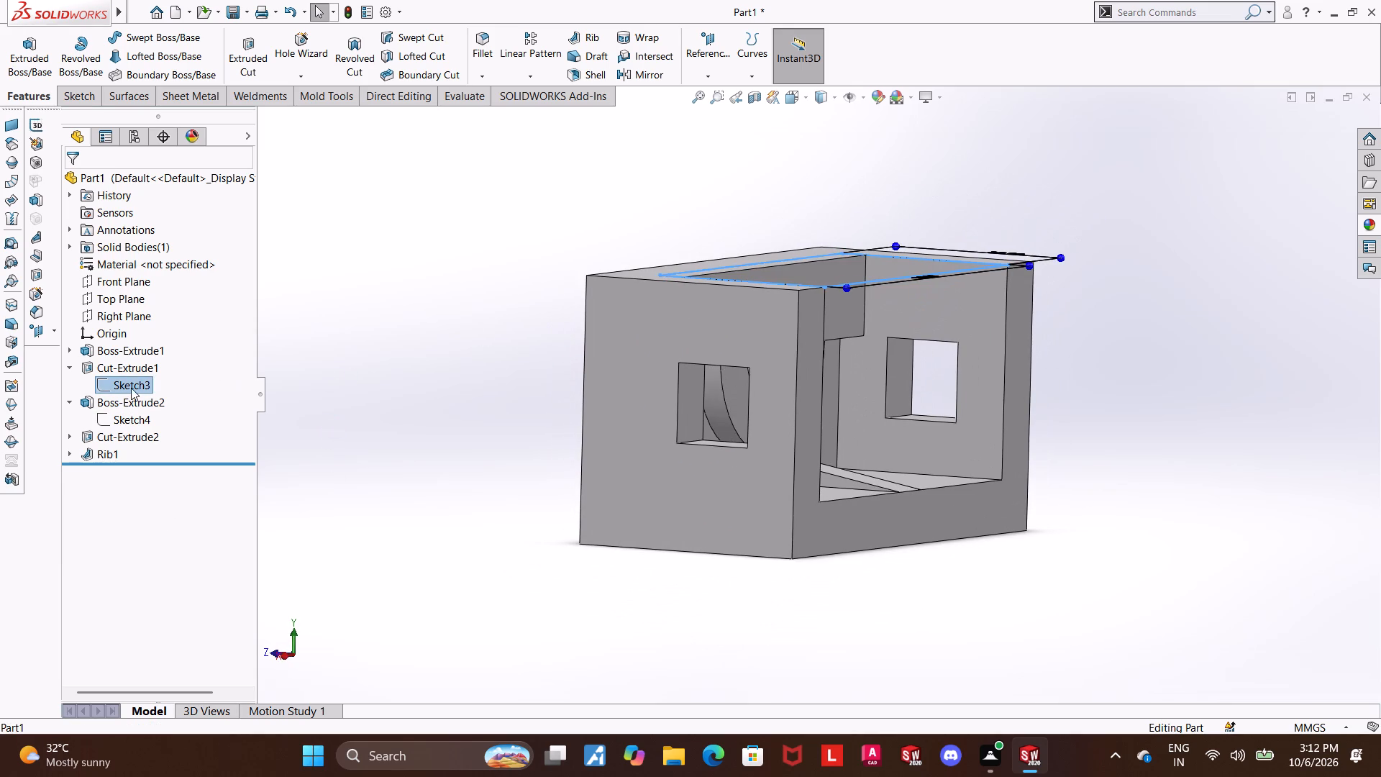
click(124, 422)
middle_drag(359, 413, 387, 399)
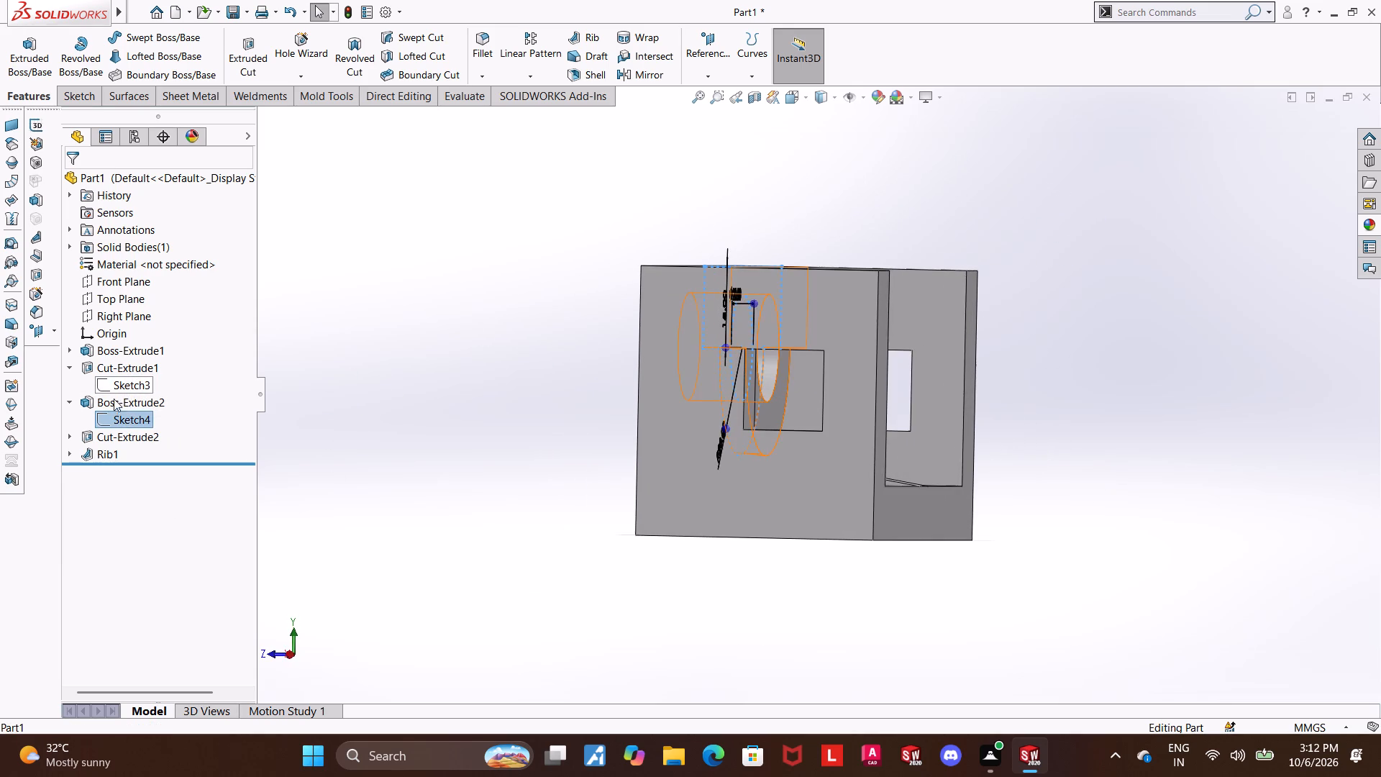
In the block's profile sketch, move the opening's vertical 20 and 15 mm dimensions beside the profile and its horizontal 20 and 15 mm dimensions below it.
click(68, 367)
click(69, 345)
click(102, 365)
middle_drag(297, 417, 304, 414)
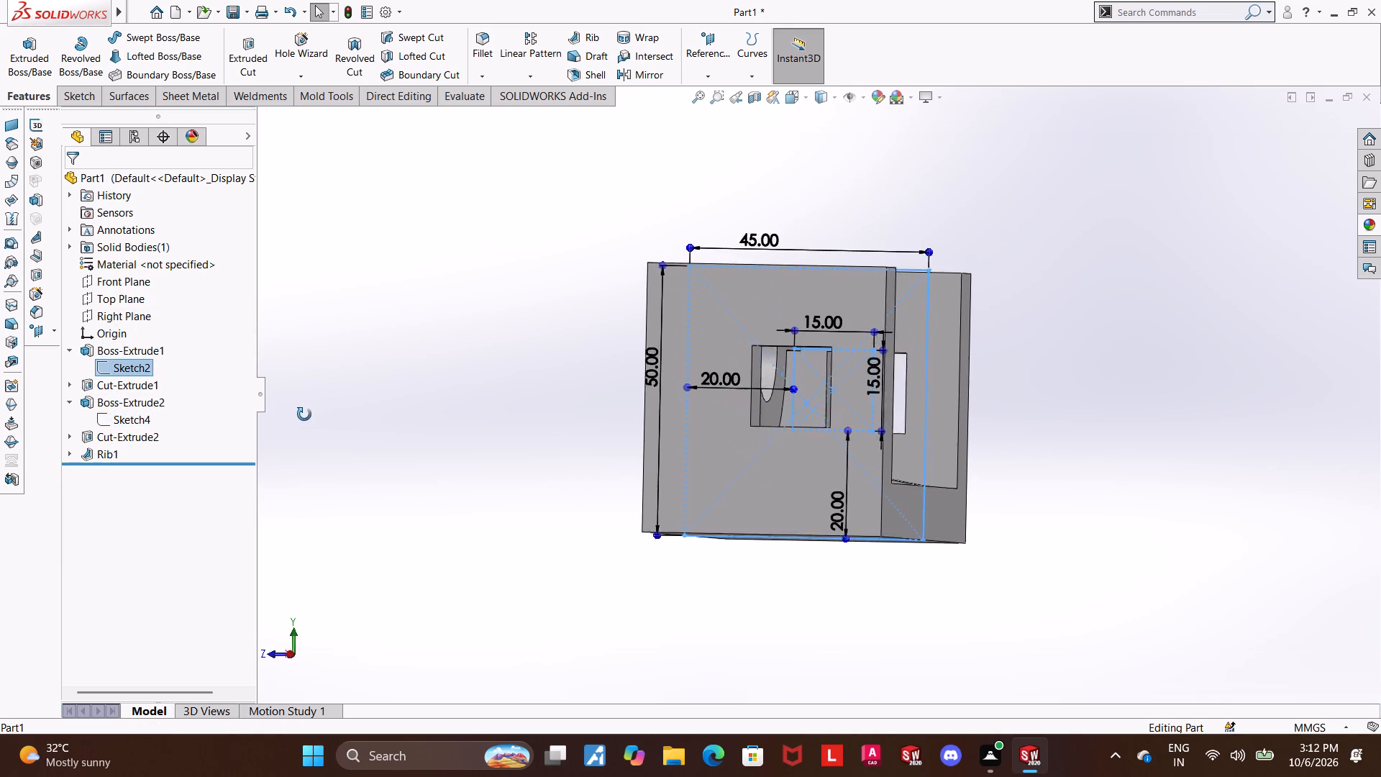
middle_drag(304, 414, 315, 414)
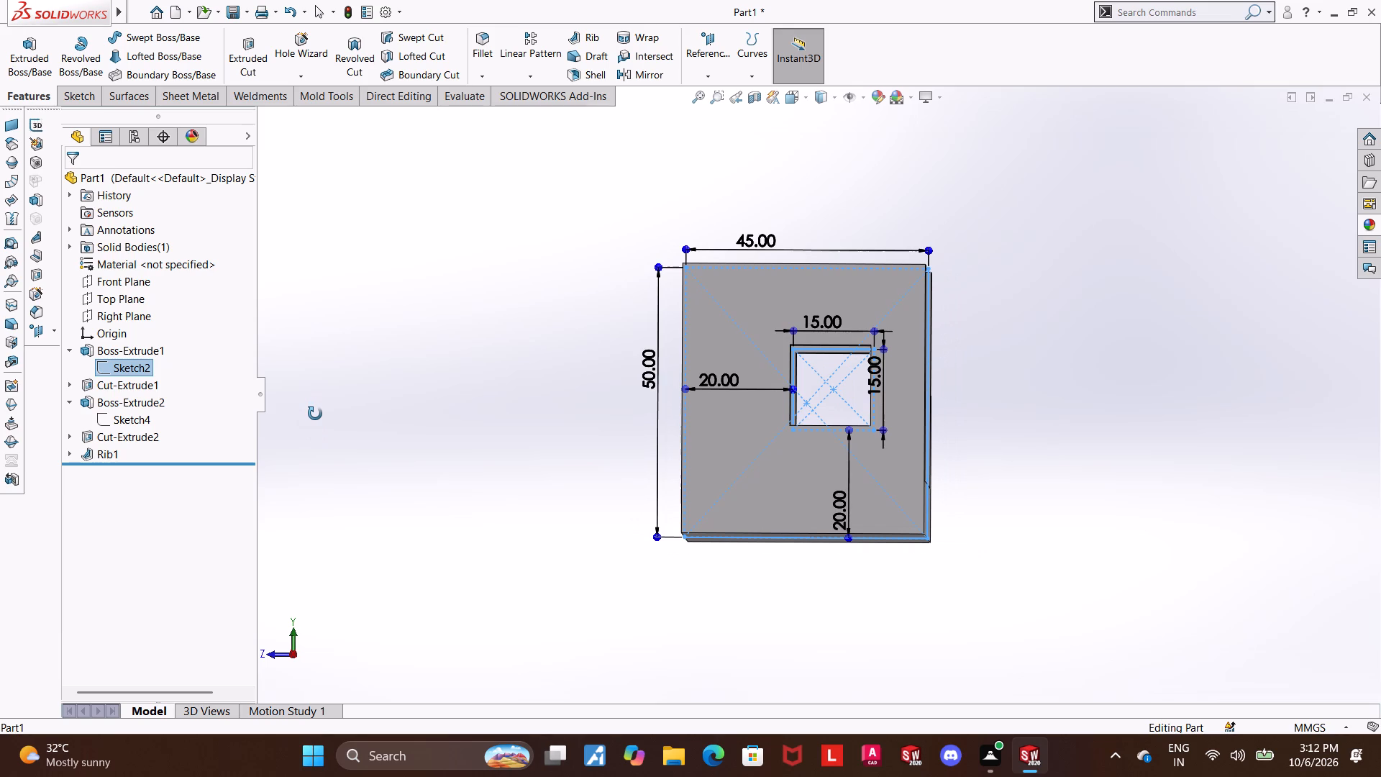
middle_drag(315, 414, 317, 414)
drag(839, 521, 728, 506)
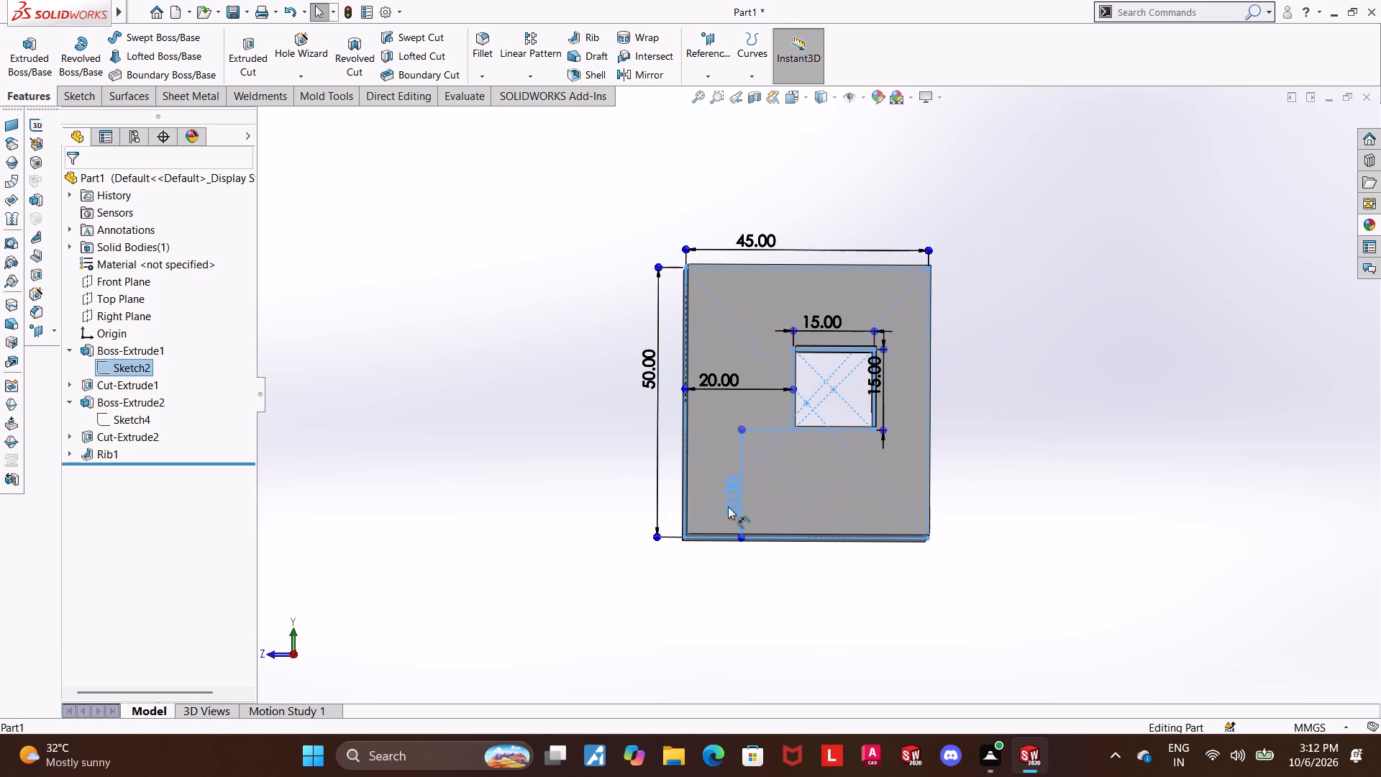
drag(728, 506, 550, 508)
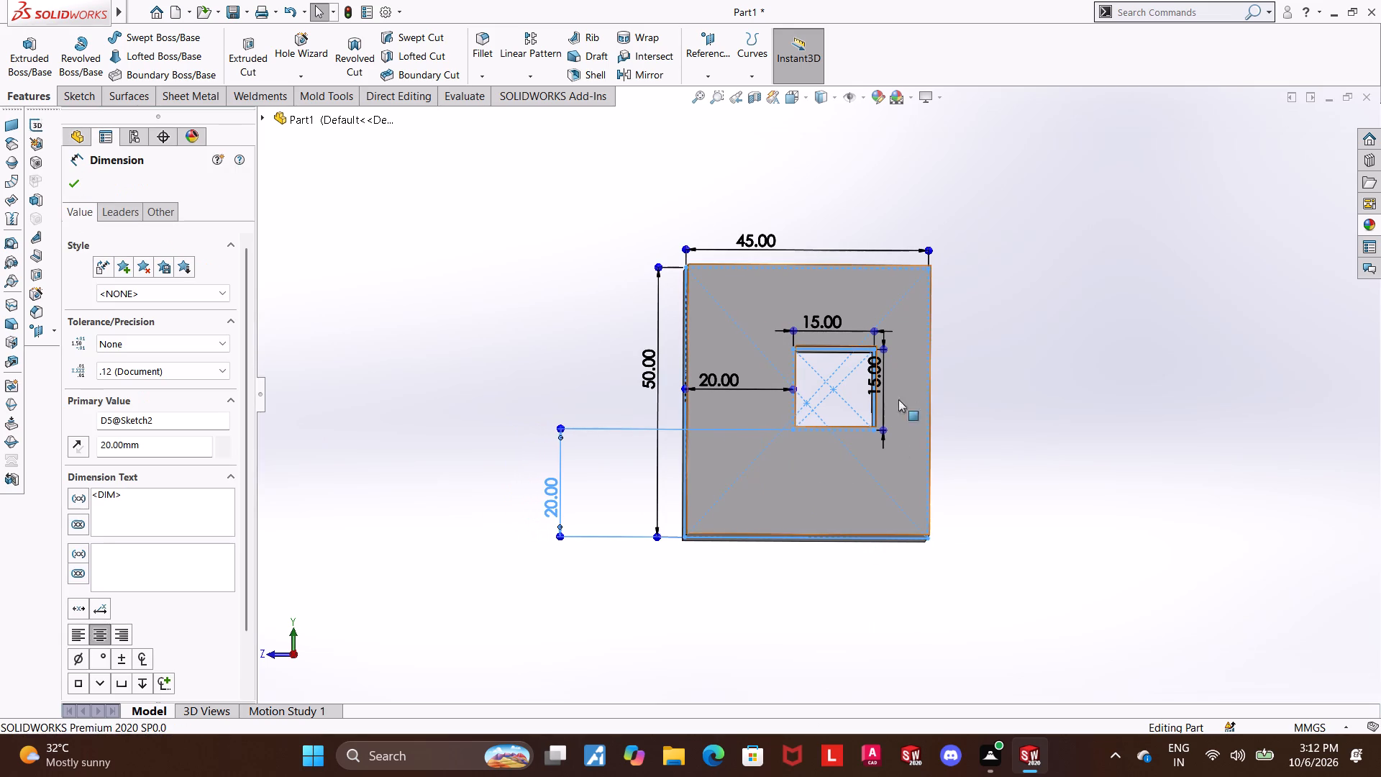
drag(872, 391, 608, 396)
drag(712, 385, 713, 401)
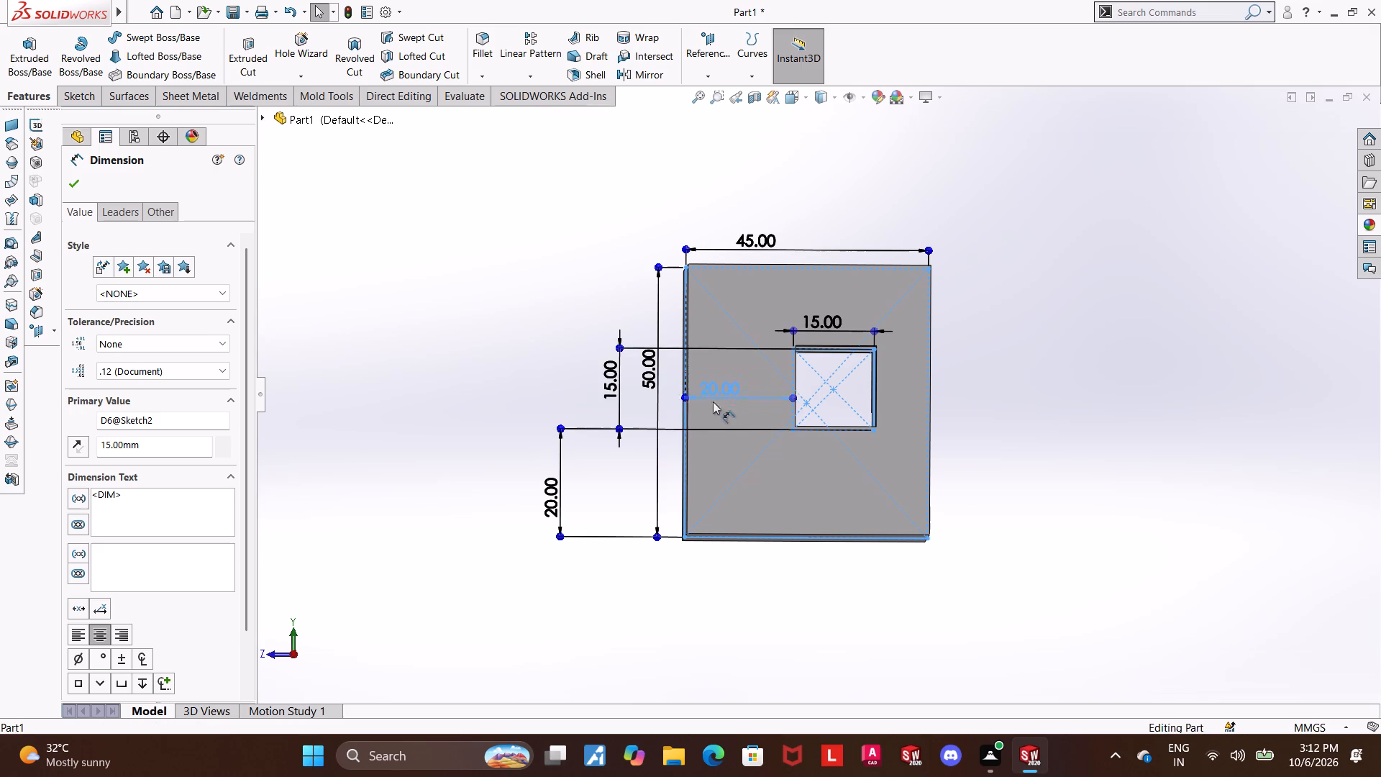
drag(713, 401, 703, 557)
drag(829, 327, 824, 420)
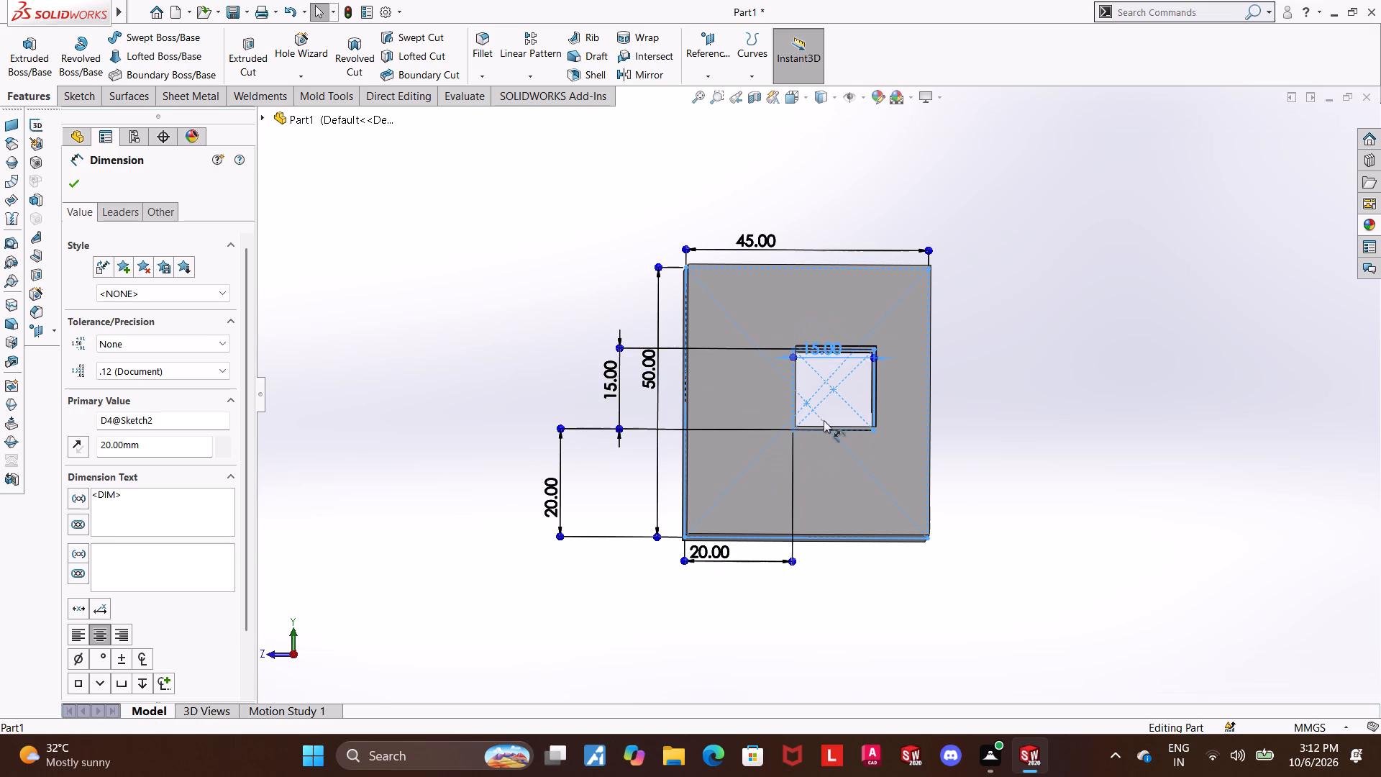
drag(824, 420, 827, 576)
In the Right view, move the profile's 50 mm height dimension to the side opposite the opening's vertical dimensions.
middle_drag(1062, 407, 1055, 479)
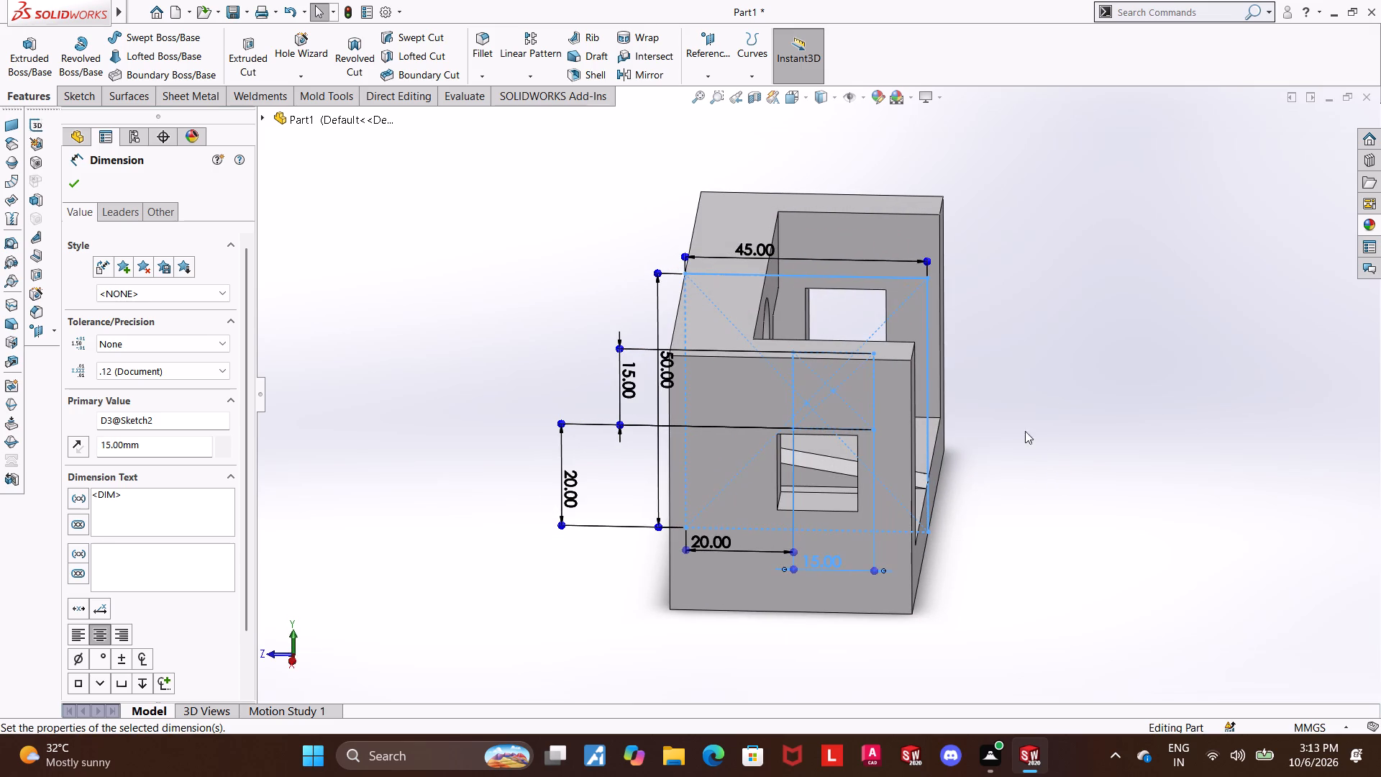
scroll(1064, 400, up, 1)
middle_drag(1061, 396, 1073, 357)
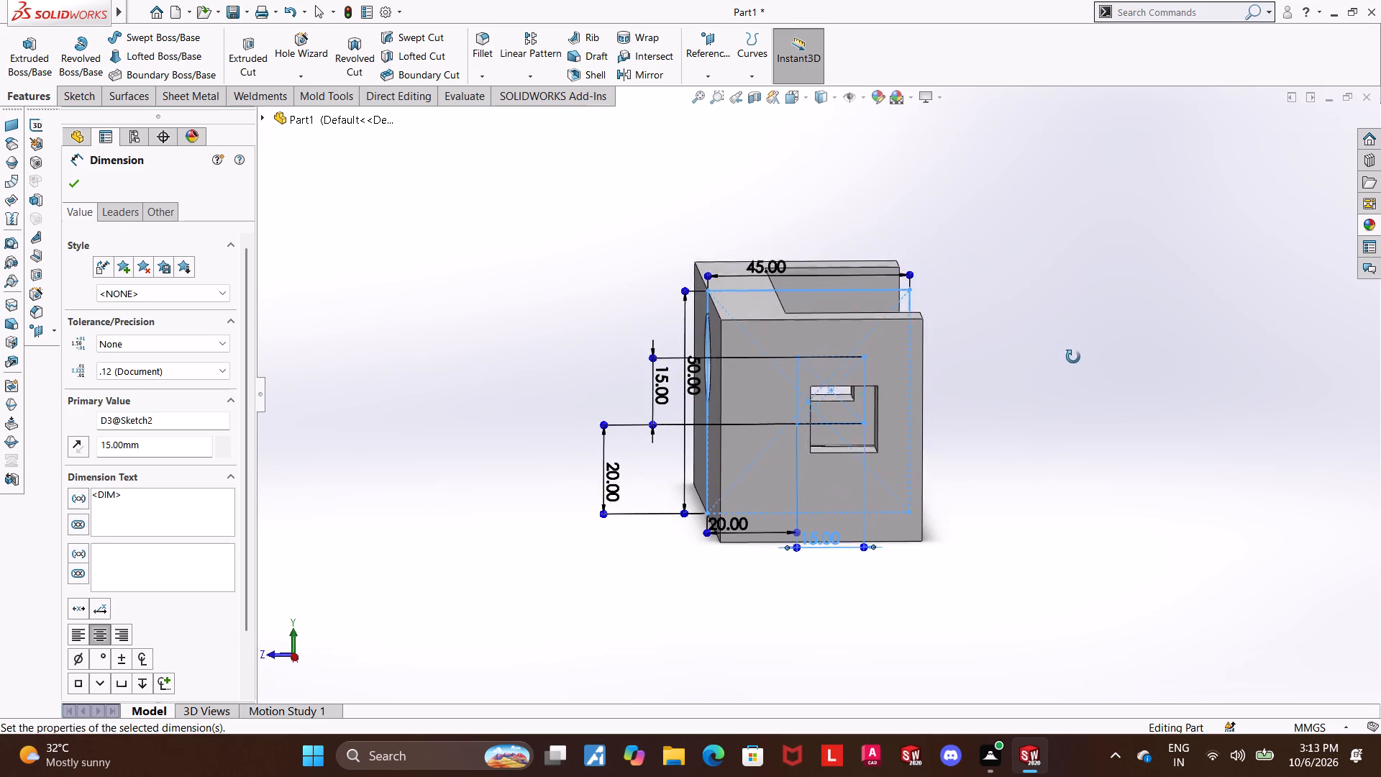
middle_drag(1073, 357, 1066, 340)
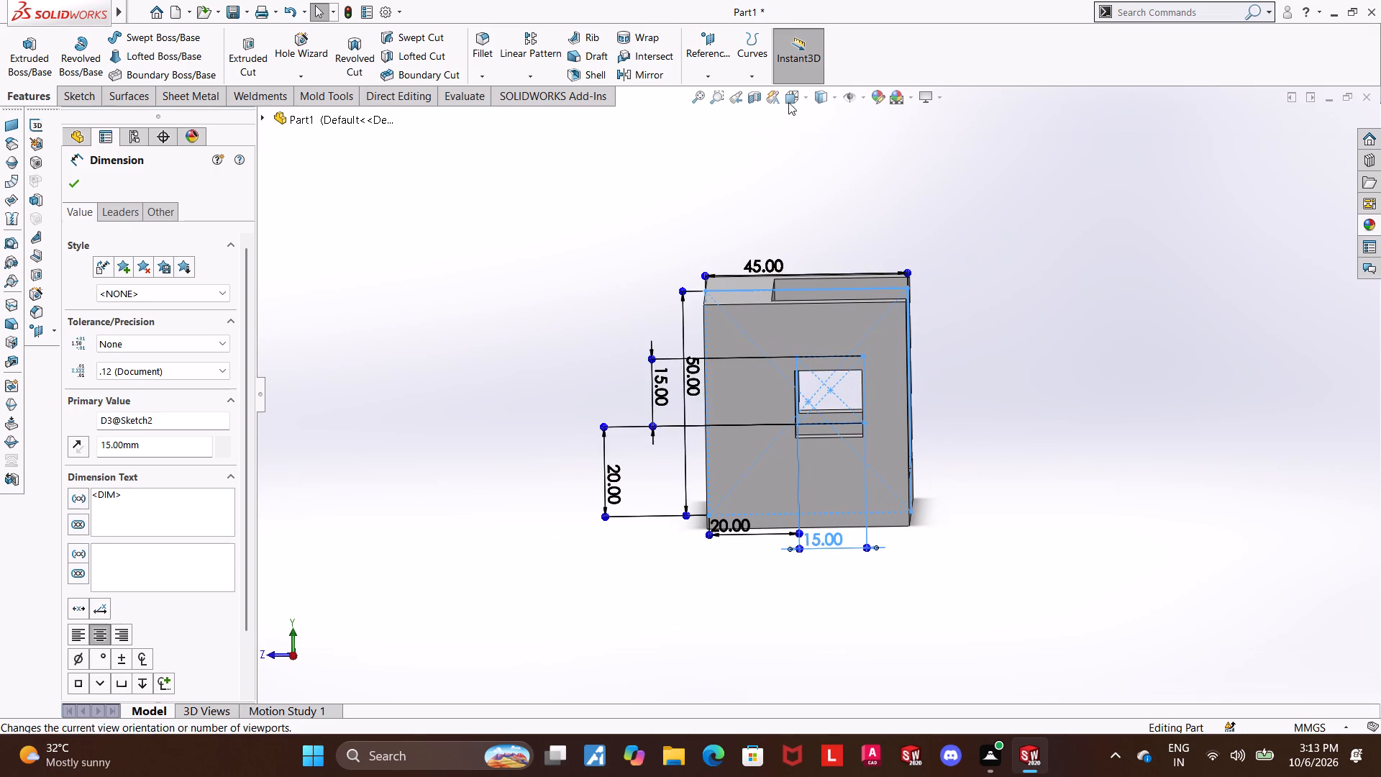
click(788, 102)
click(727, 522)
scroll(1152, 517, up, 1)
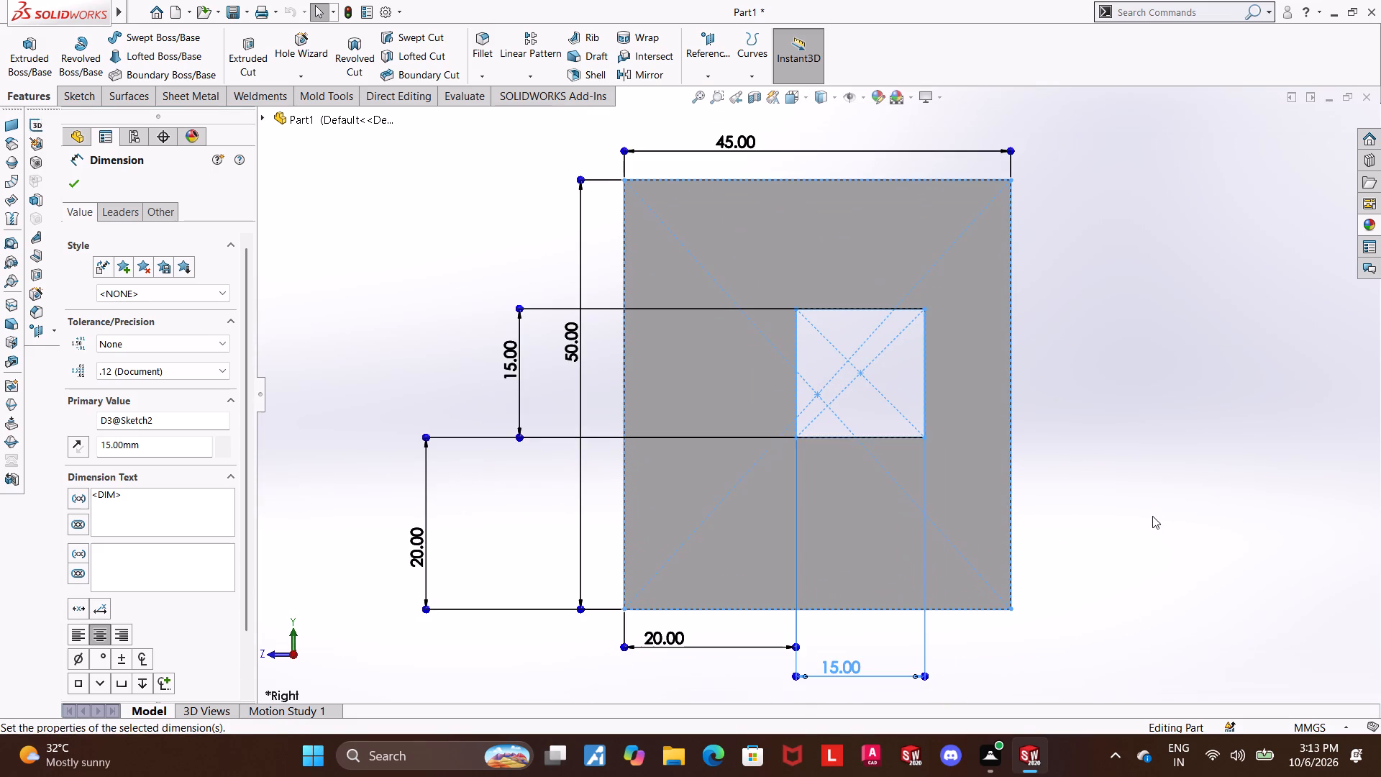
drag(570, 345, 996, 391)
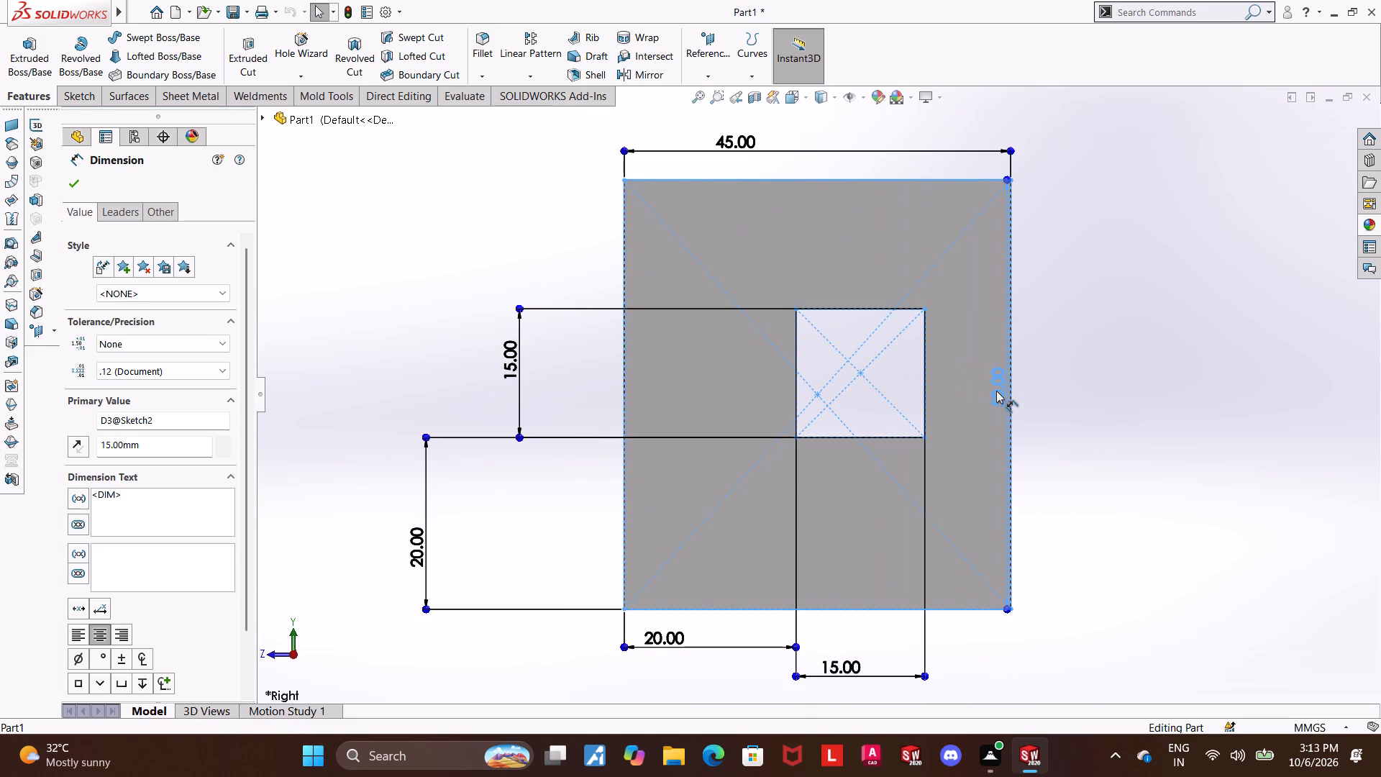
drag(996, 391, 1025, 395)
scroll(1159, 466, up, 2)
click(1151, 469)
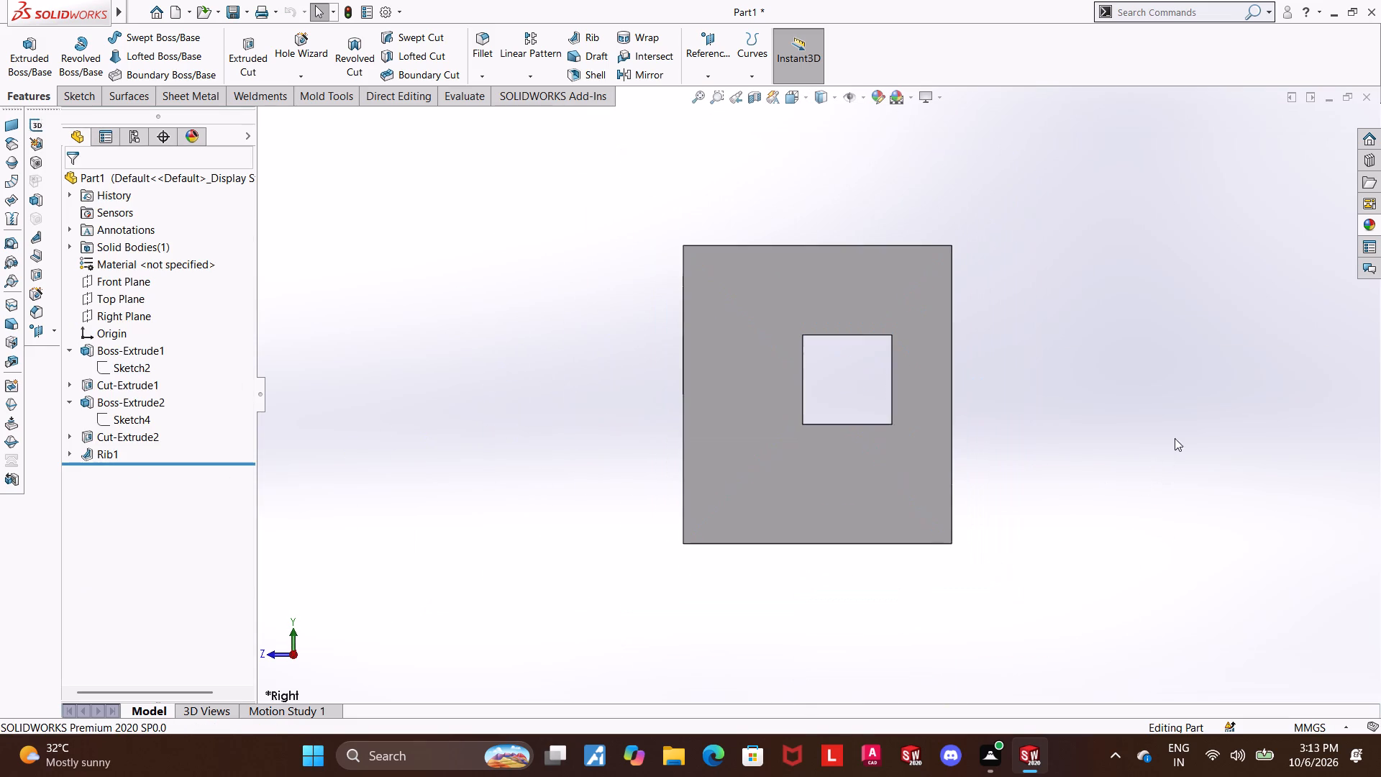
Examine the pocket cut's sketch and its length and width dimensions on the model.
middle_drag(1187, 424, 1126, 480)
middle_drag(1167, 476, 1136, 540)
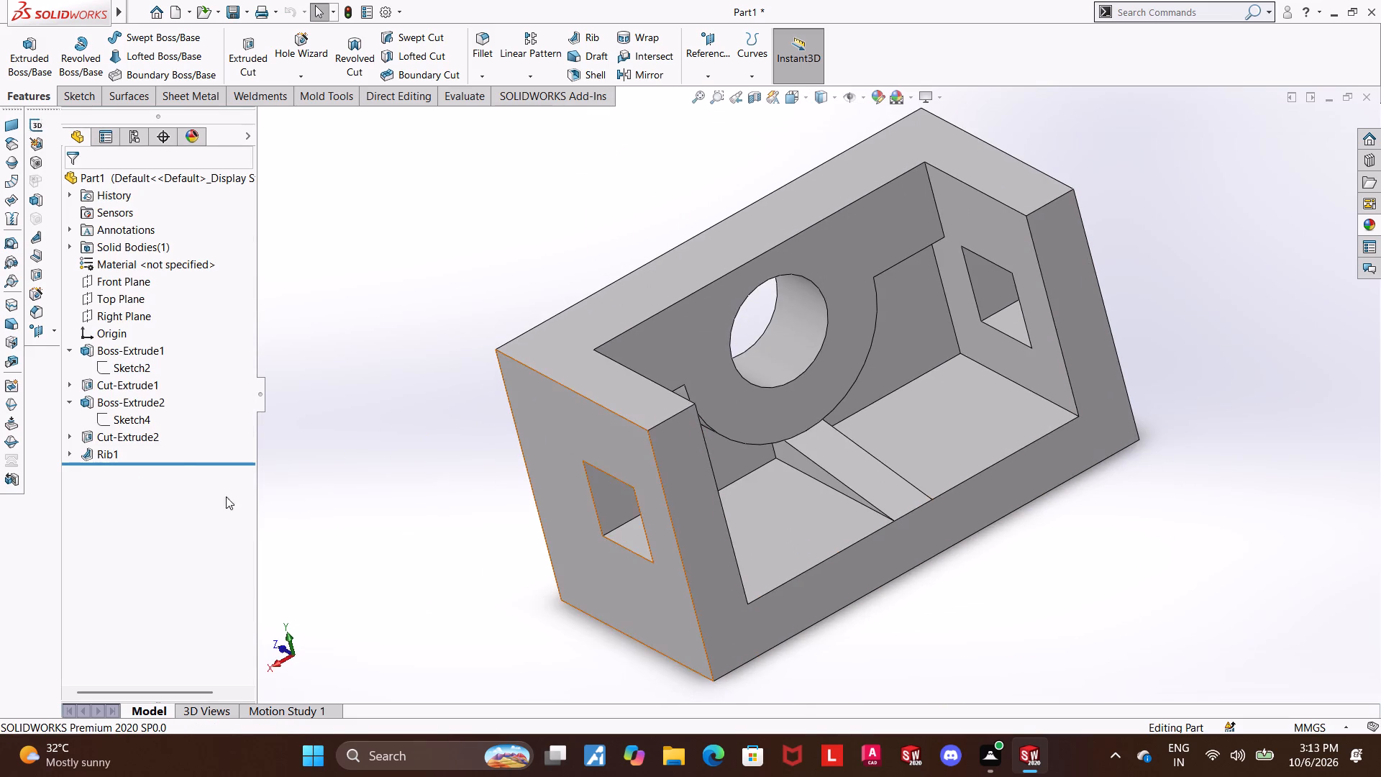
click(72, 350)
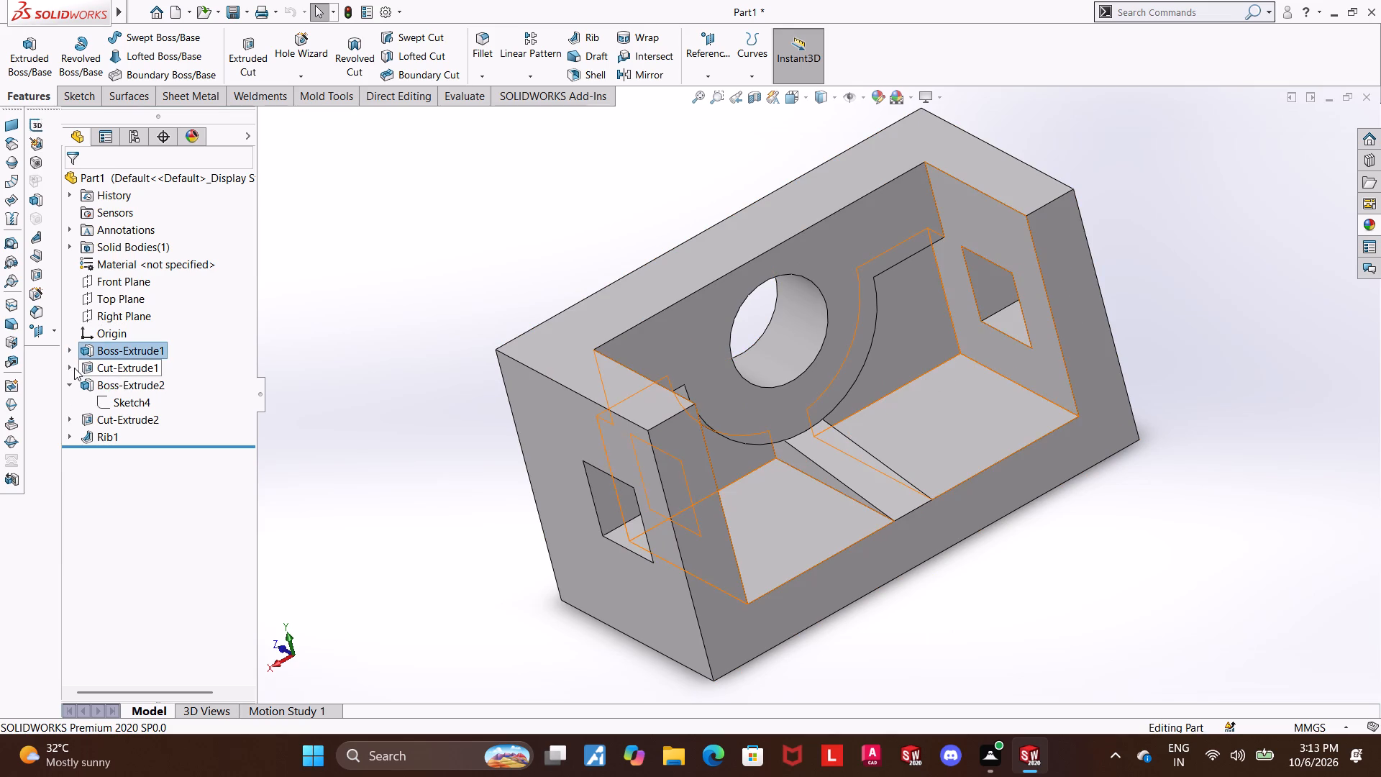
click(74, 367)
click(119, 383)
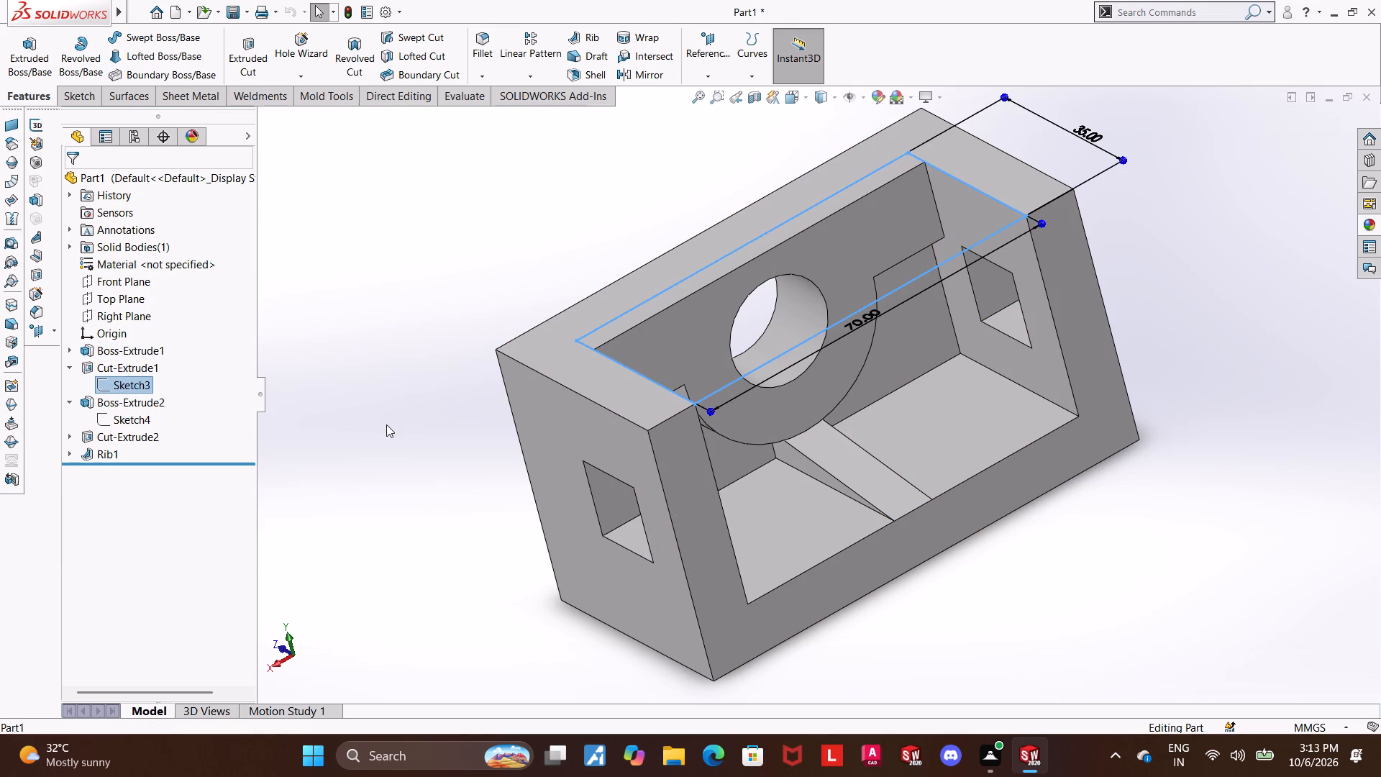
click(432, 437)
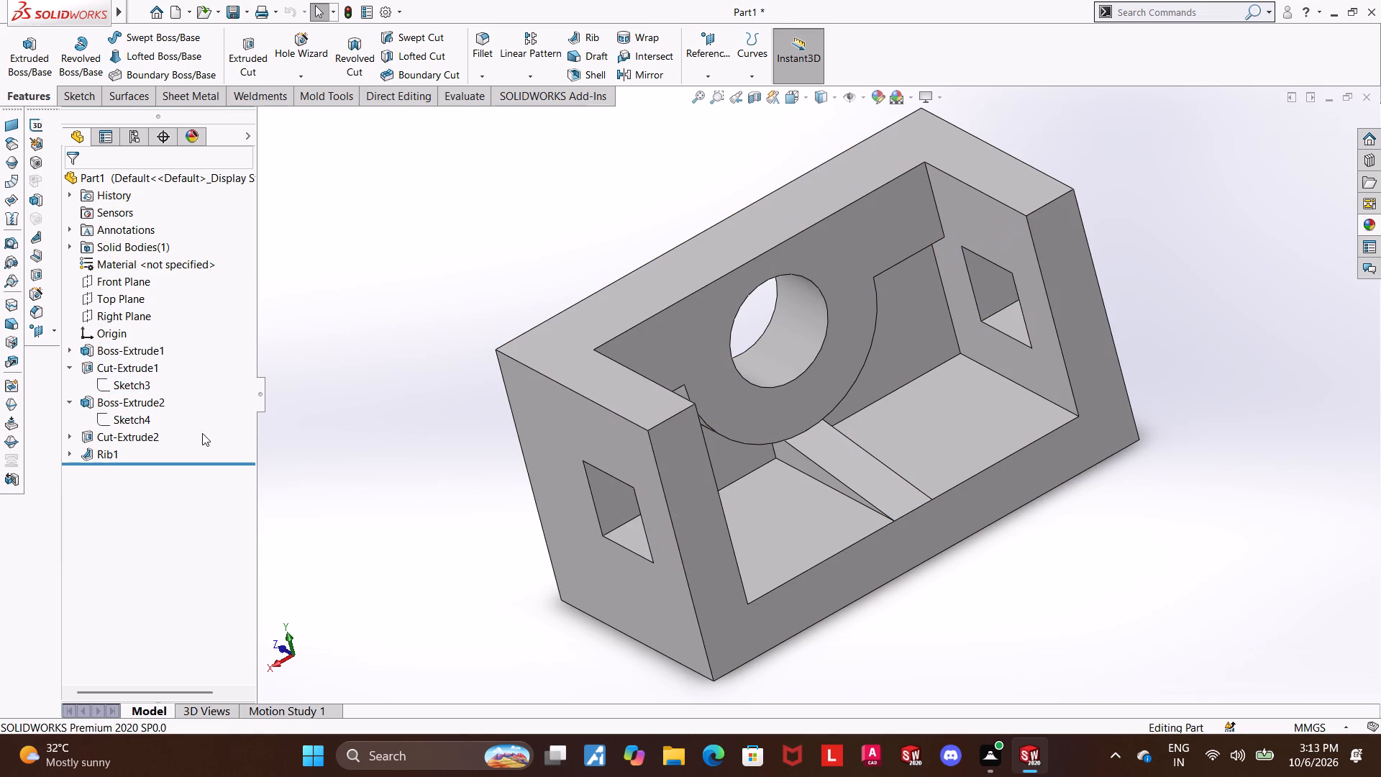
click(109, 385)
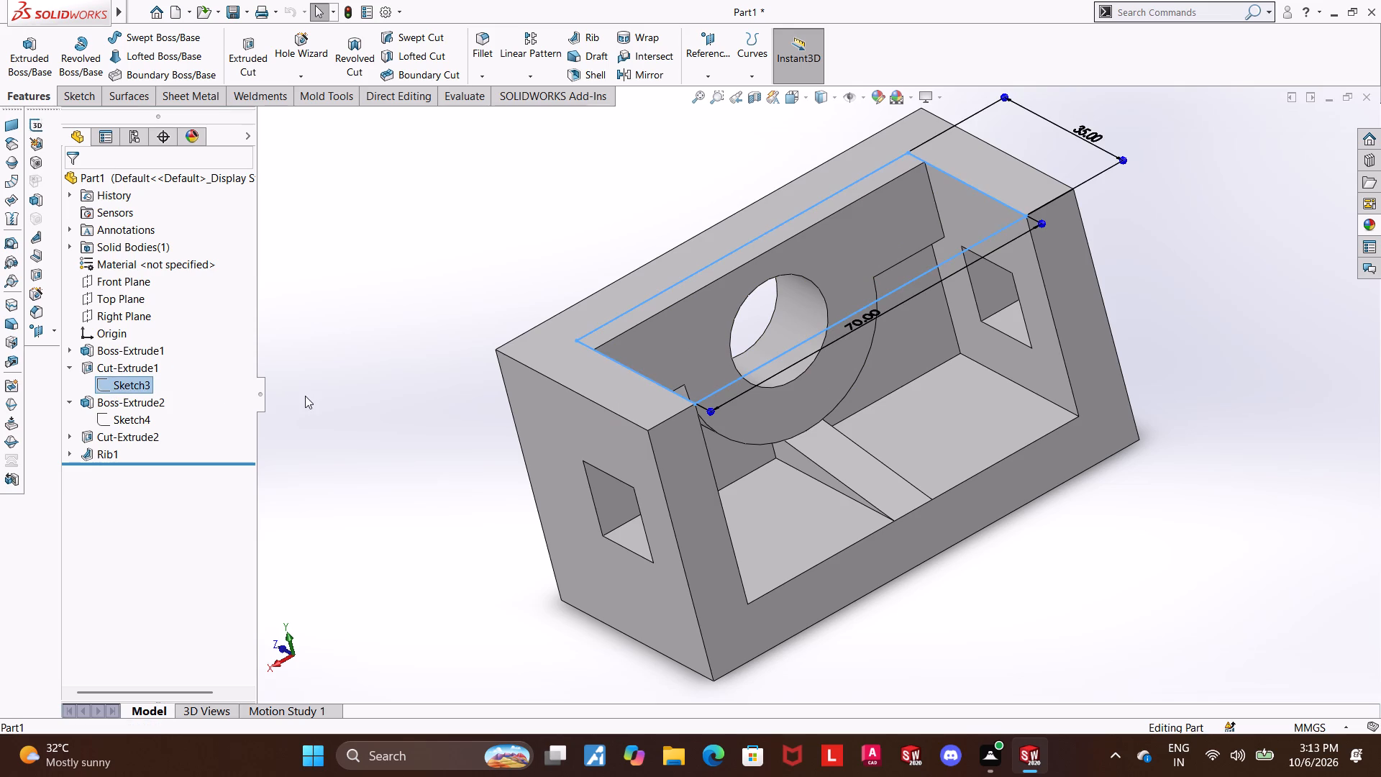
click(72, 368)
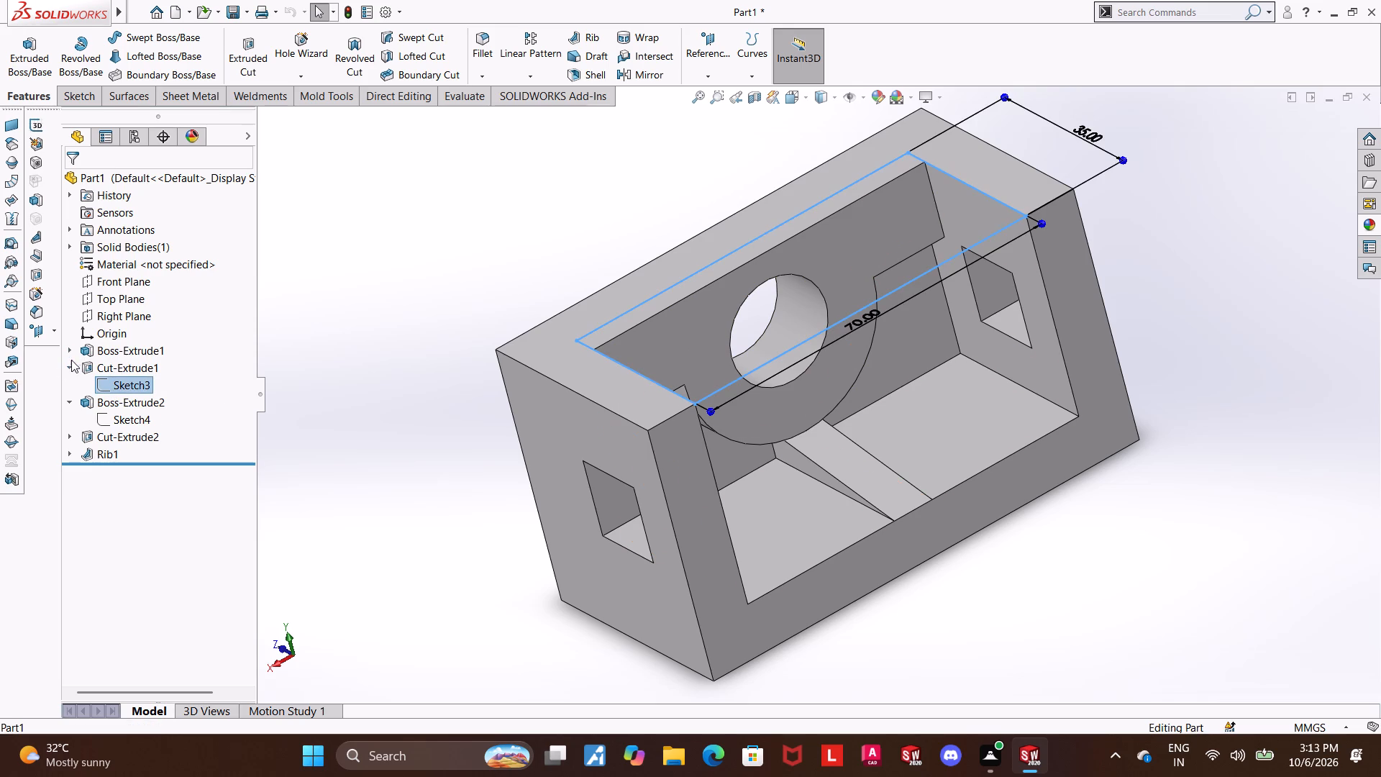
Examine the block's profile sketch dimensions and its extrusion length from several angles.
click(70, 345)
click(104, 365)
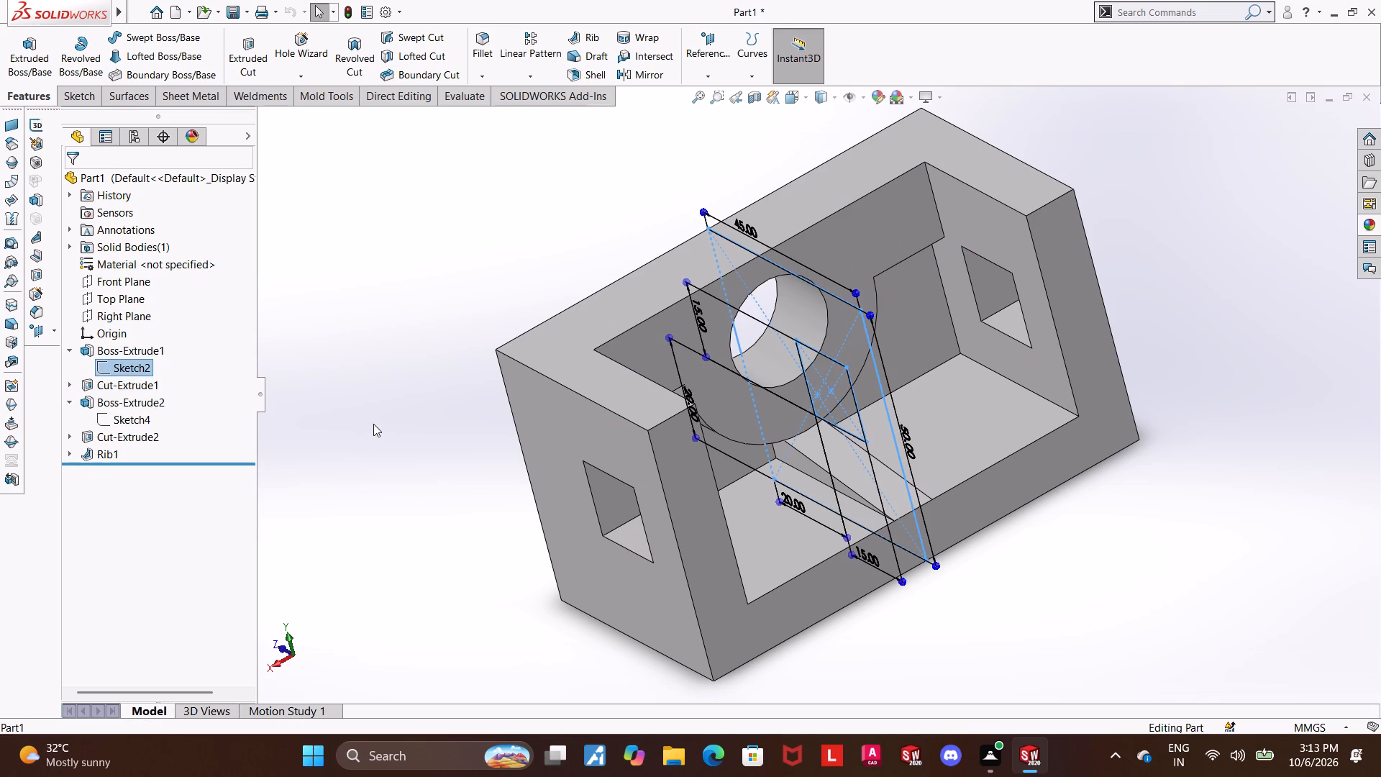
click(91, 348)
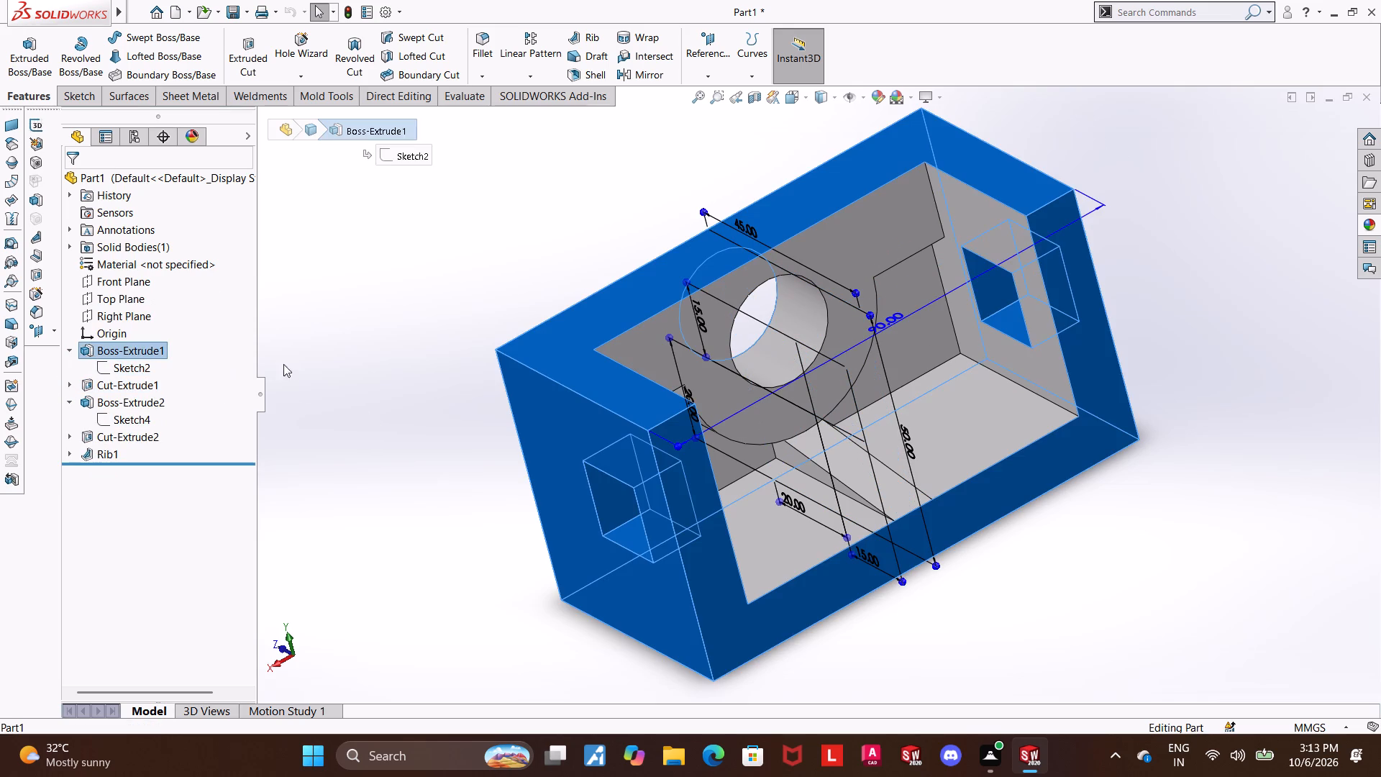
middle_drag(367, 378, 400, 339)
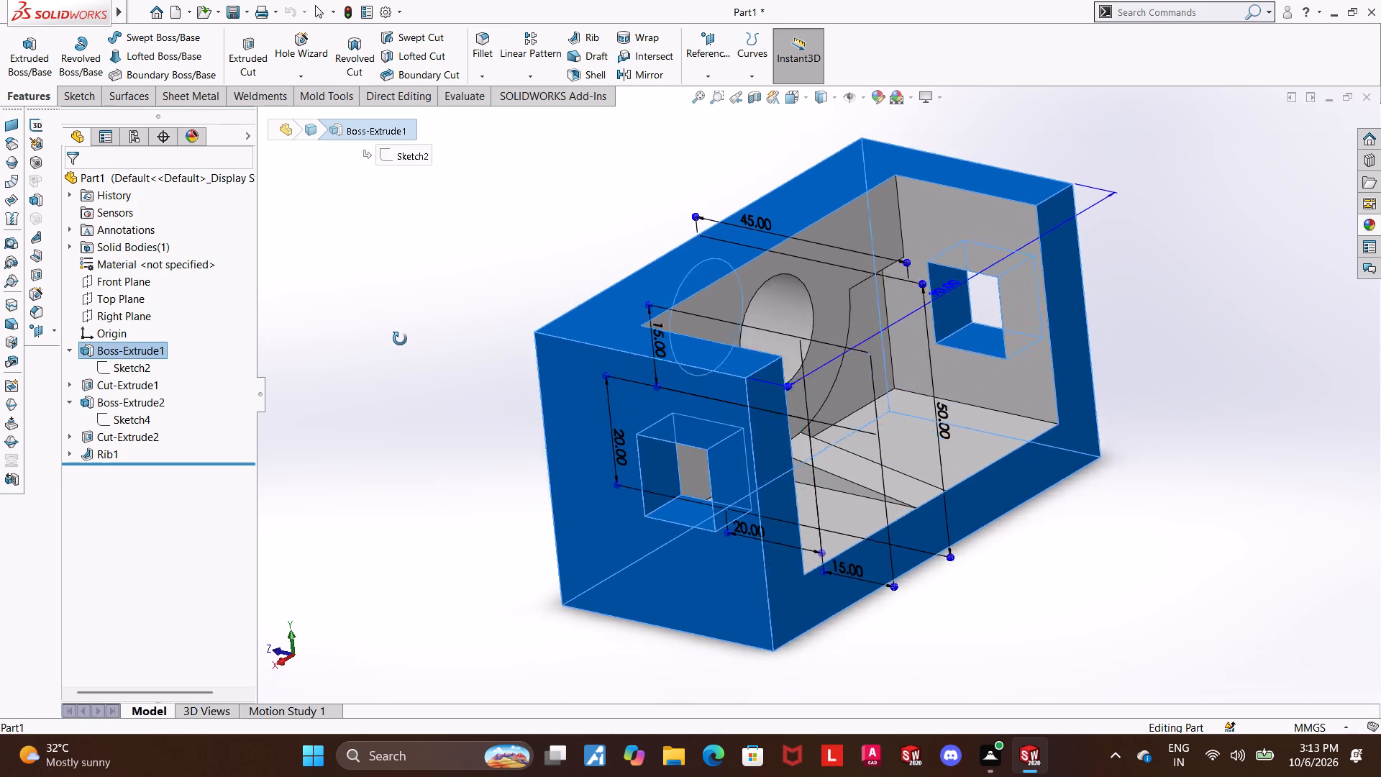
middle_drag(400, 339, 376, 341)
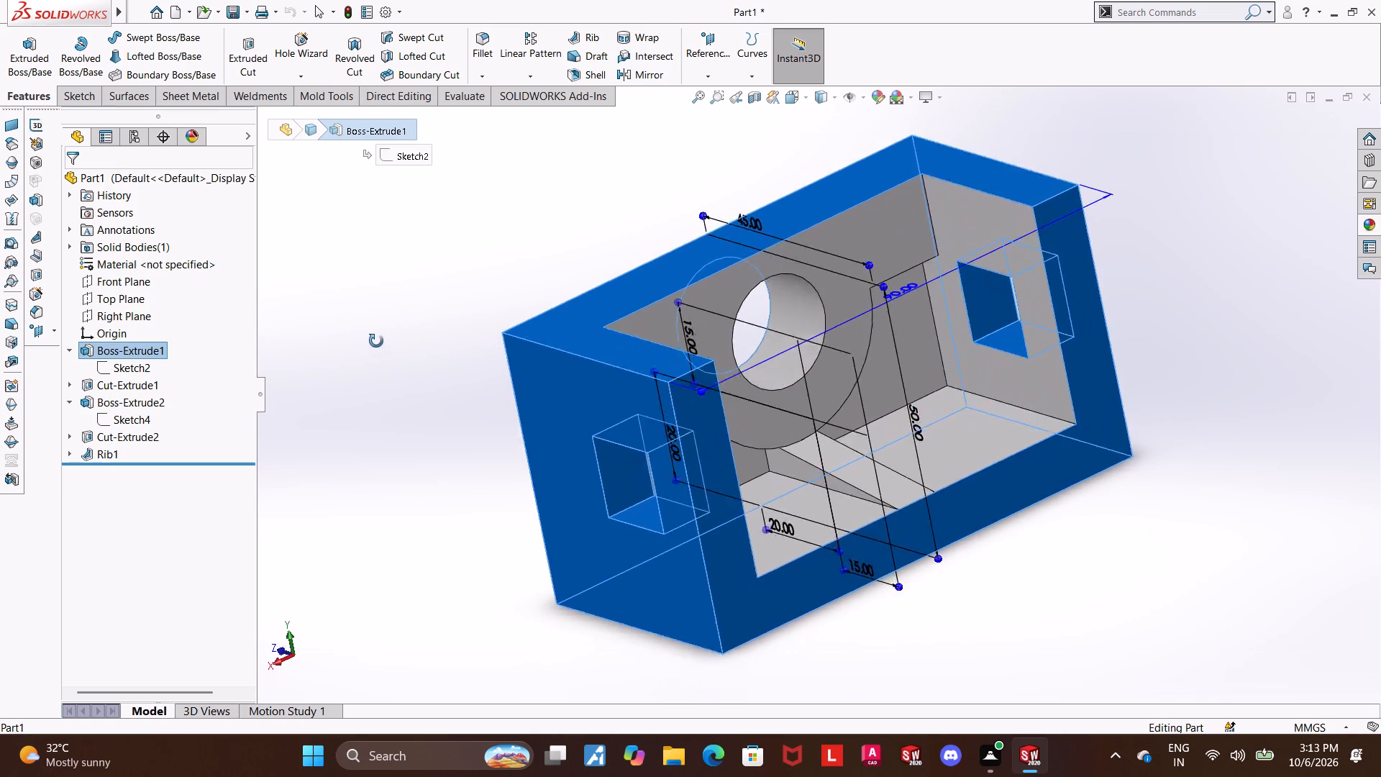
middle_drag(376, 341, 412, 323)
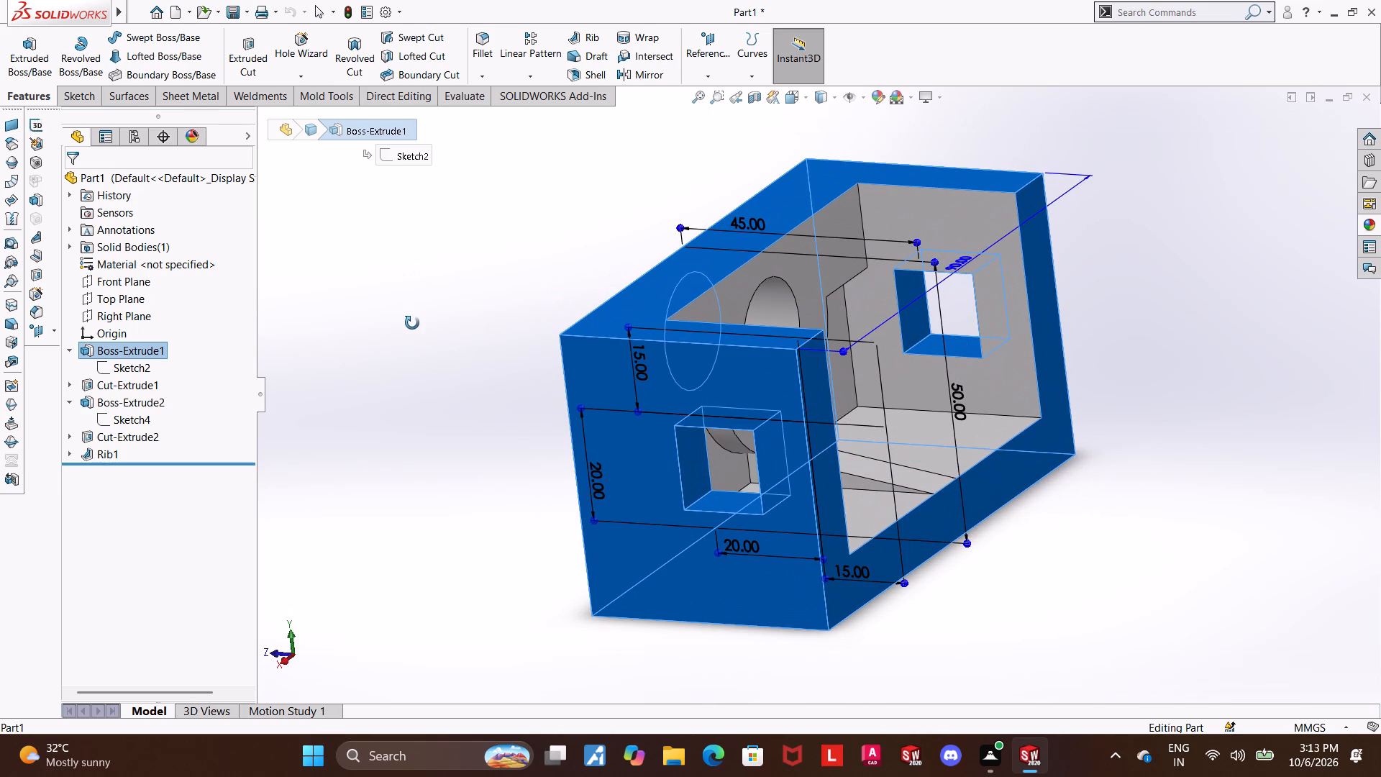
middle_drag(412, 323, 397, 346)
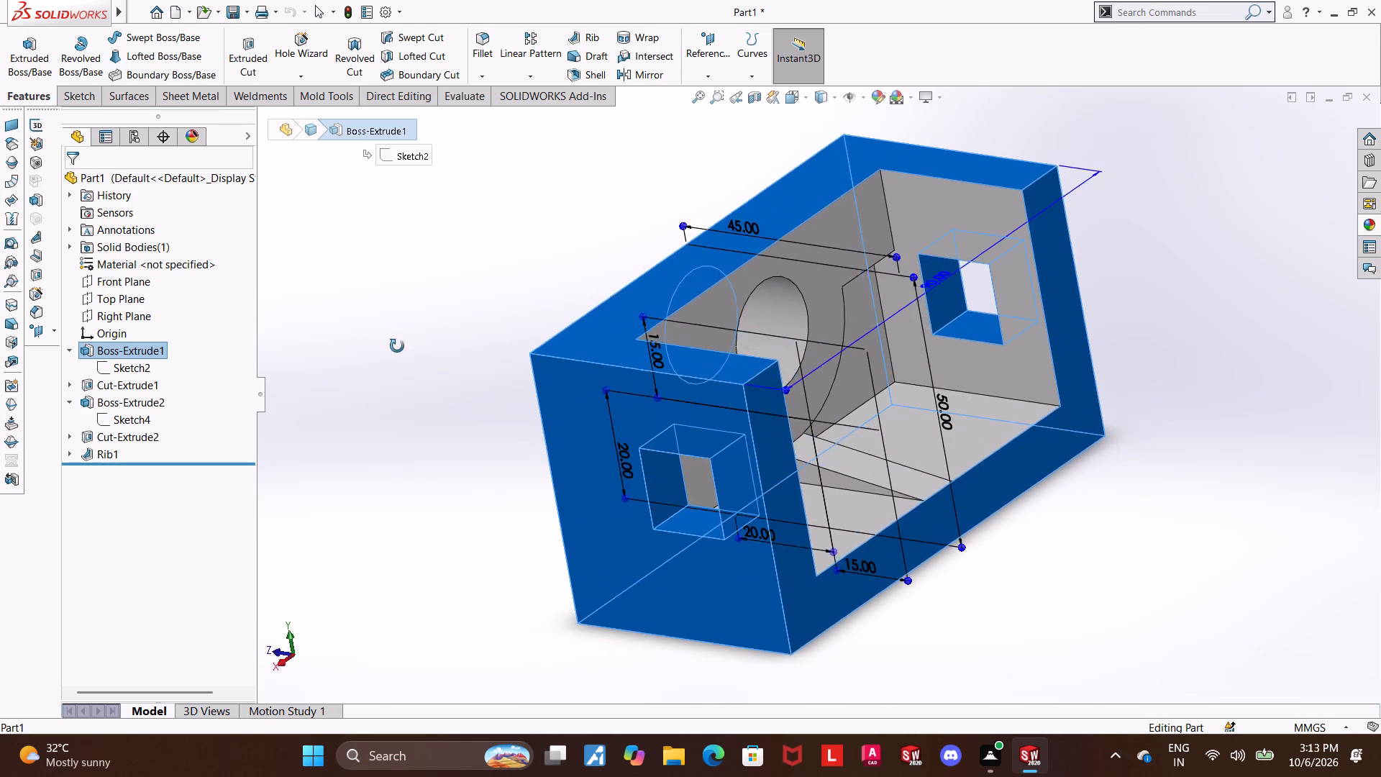
middle_drag(397, 346, 411, 414)
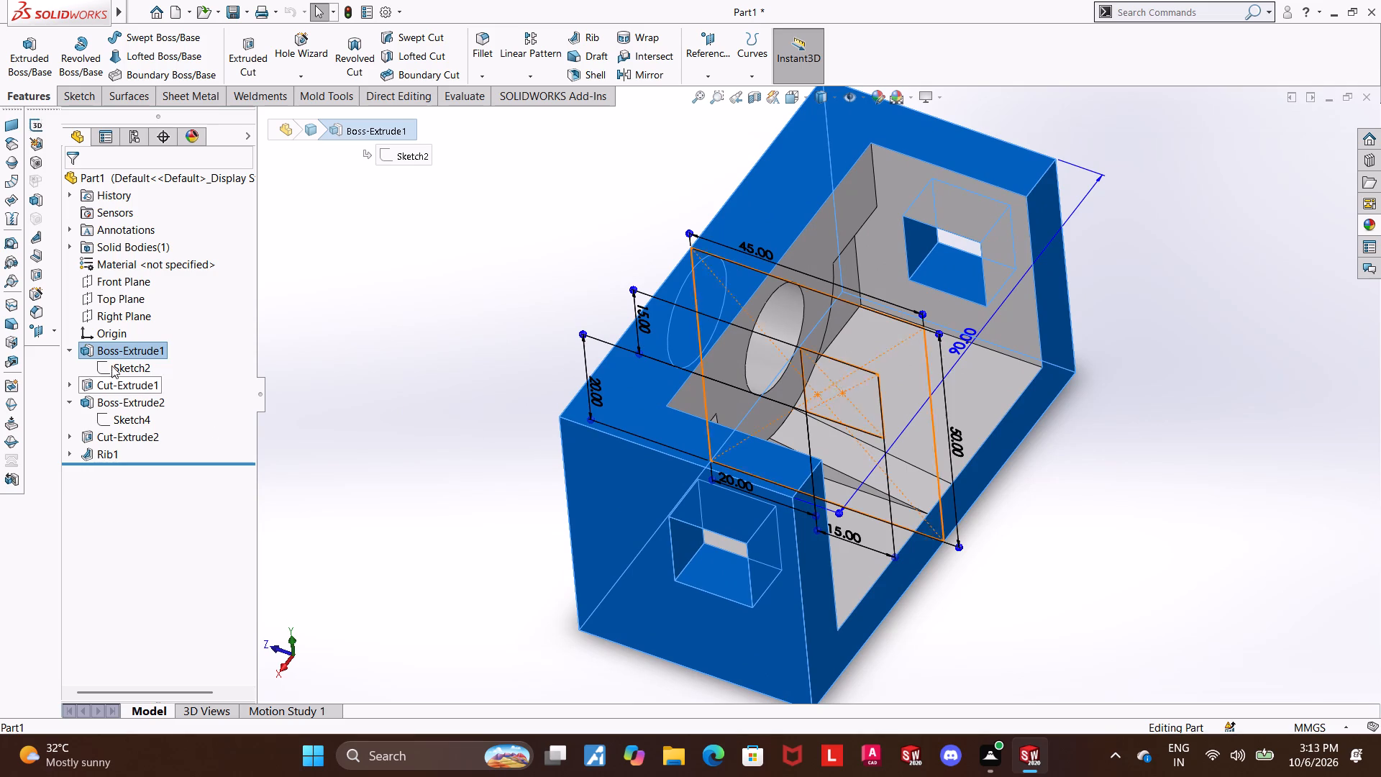
click(73, 349)
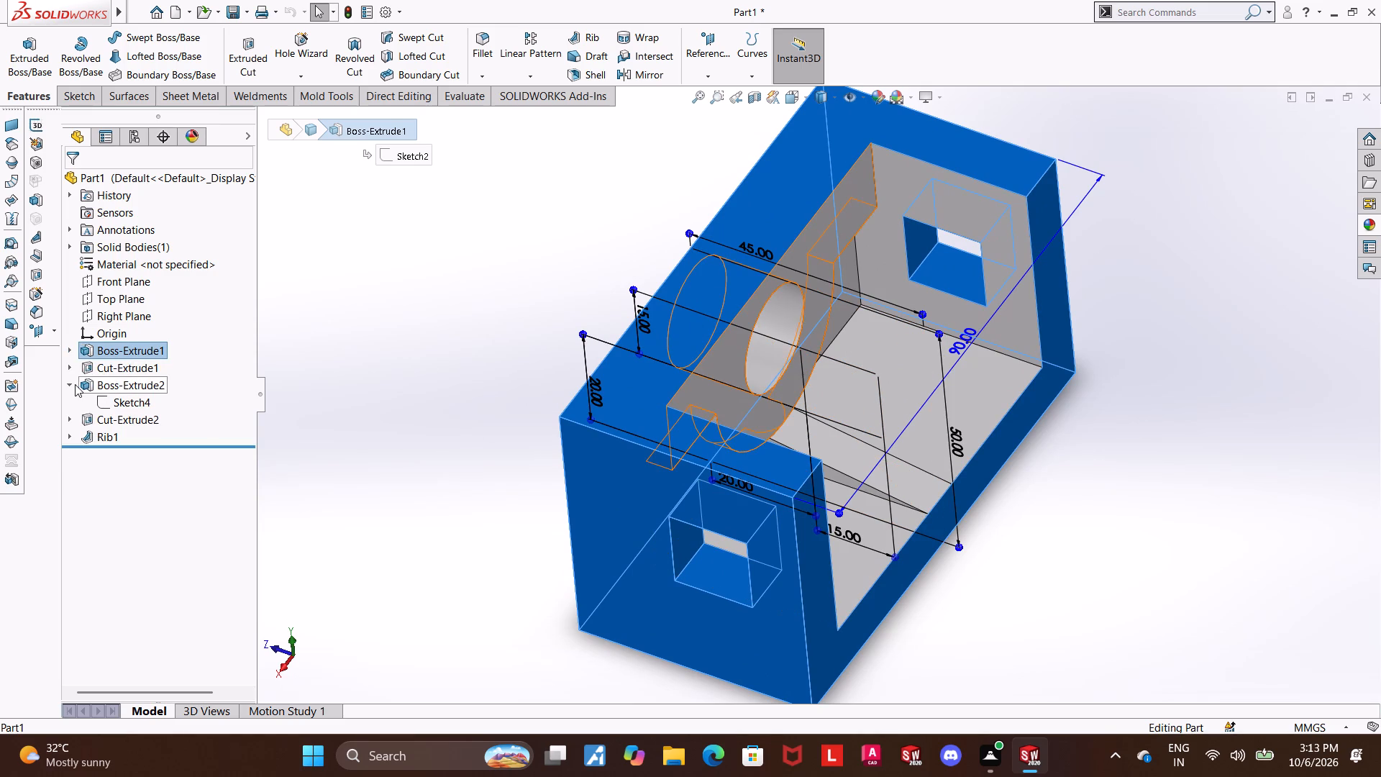
click(75, 384)
click(347, 389)
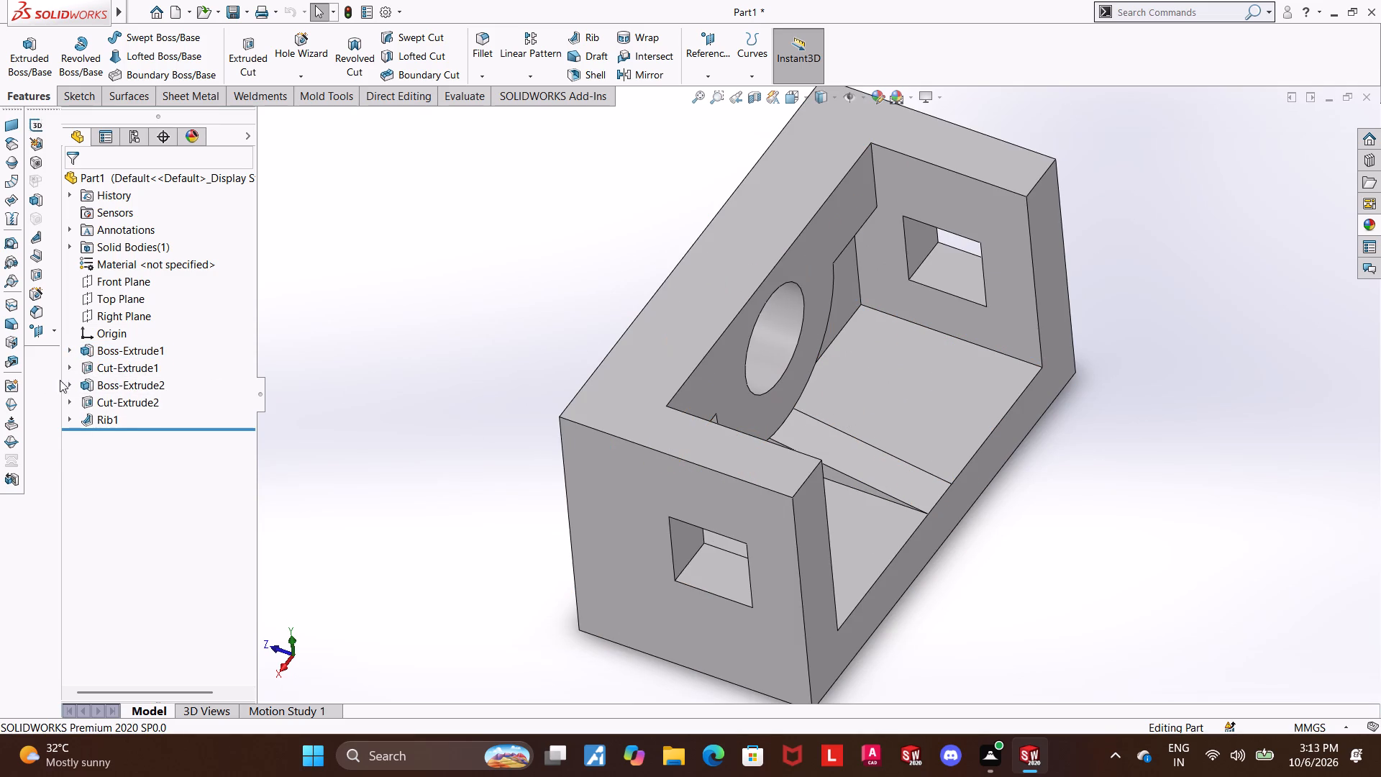
Examine the boss's sketch with its radius, diameter and height dimensions, and the bore cut's sketch, on the model.
click(70, 380)
click(111, 401)
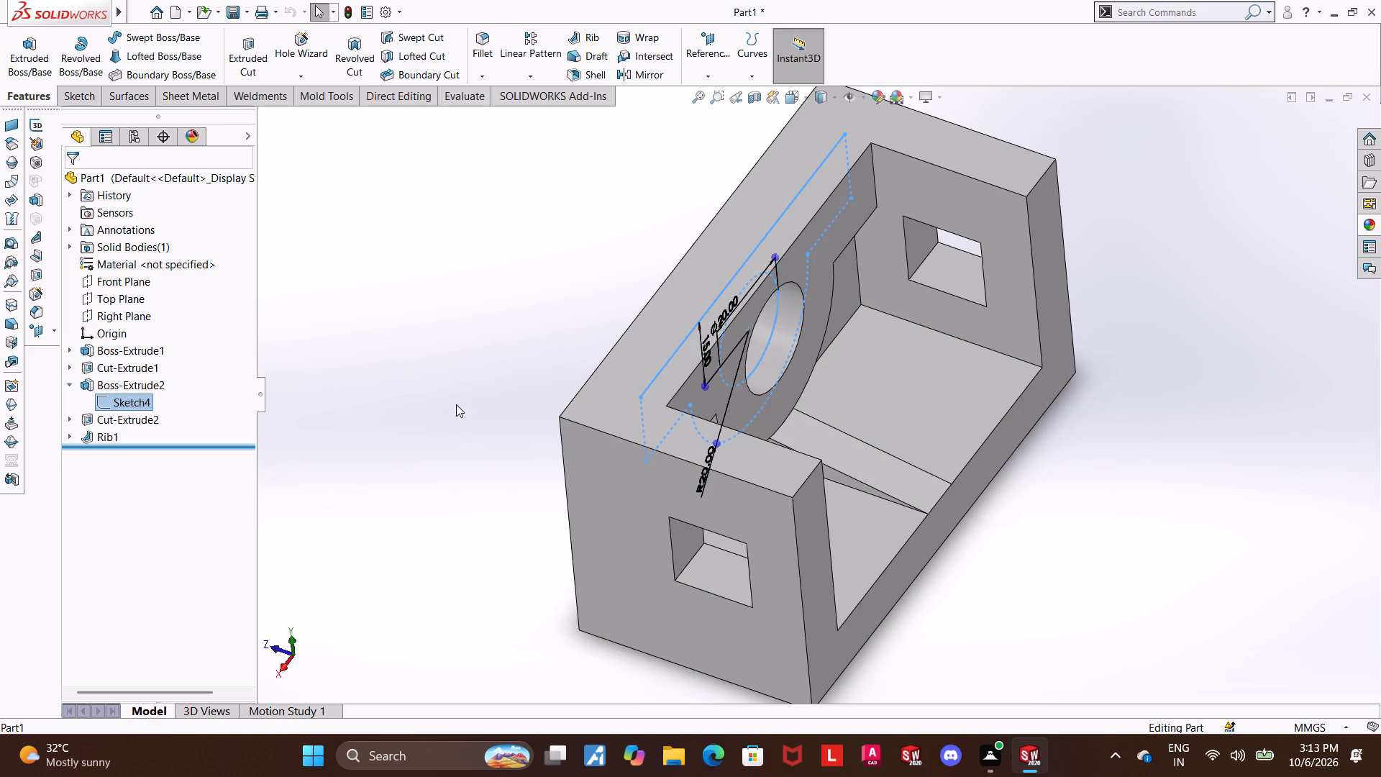
middle_drag(445, 345, 419, 316)
middle_drag(466, 330, 442, 316)
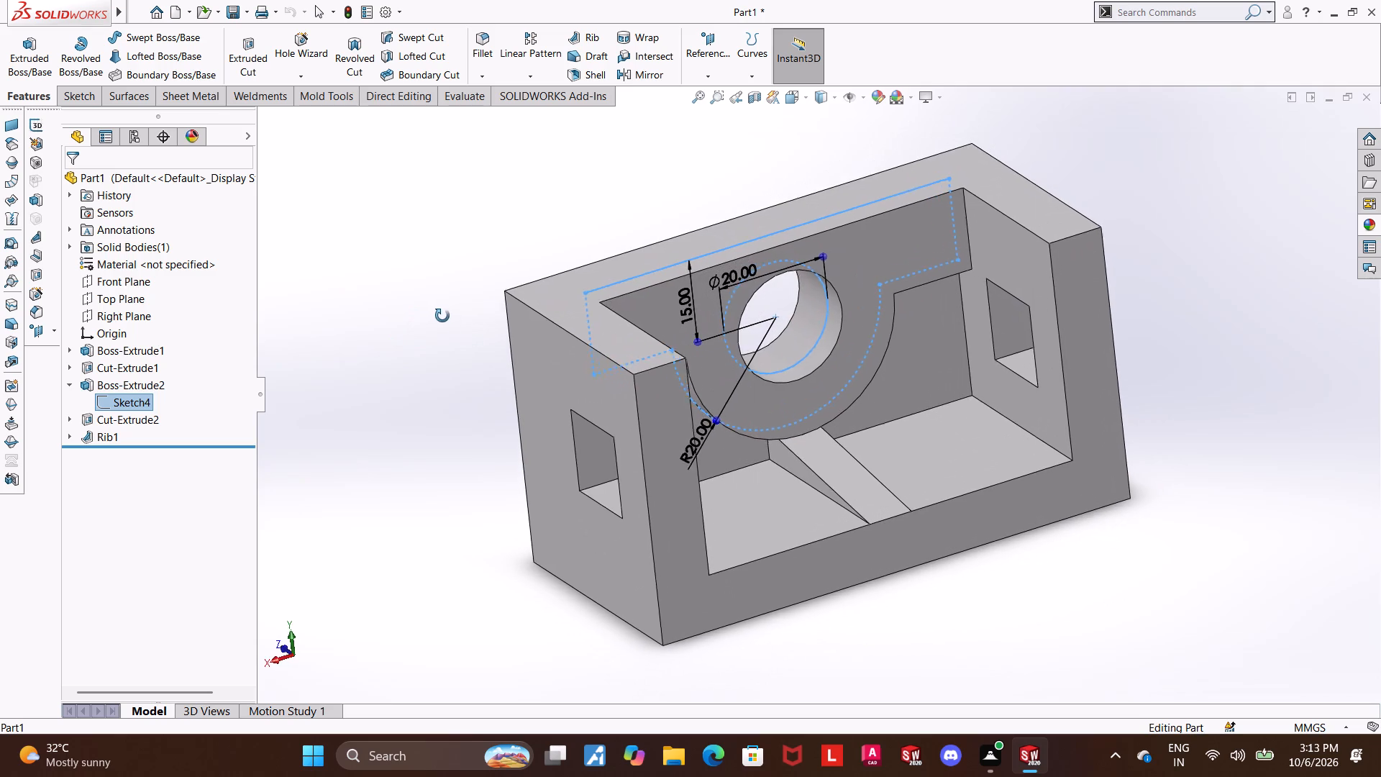
middle_drag(442, 316, 434, 287)
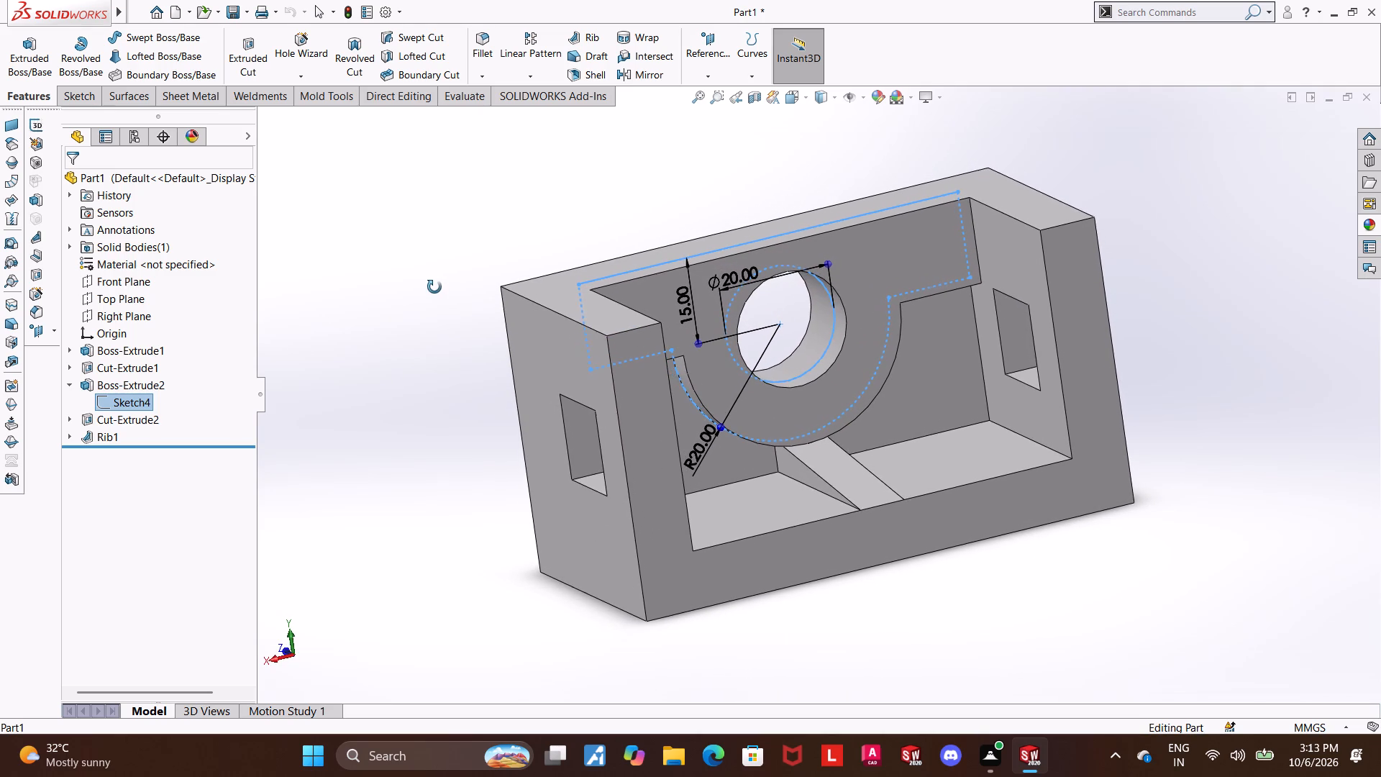
middle_drag(434, 287, 432, 288)
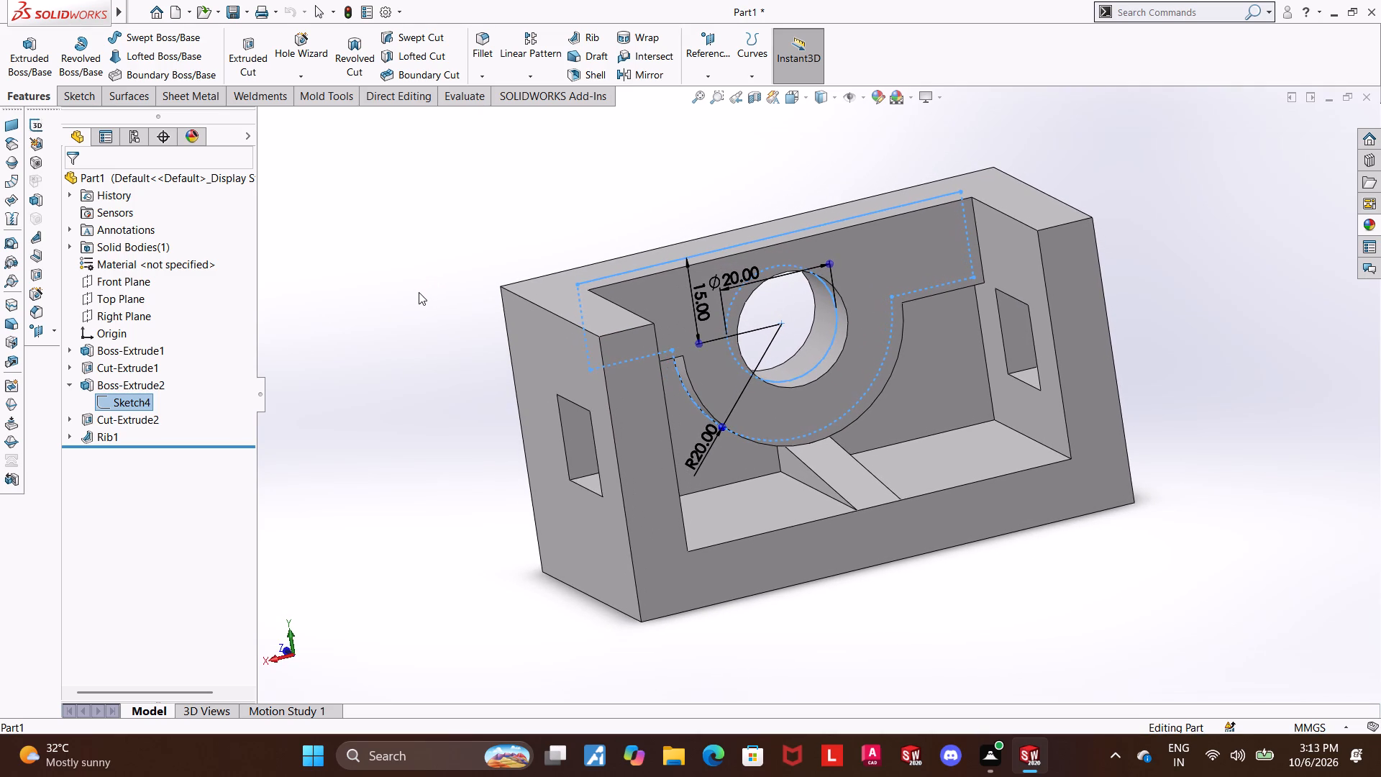
click(475, 329)
click(71, 412)
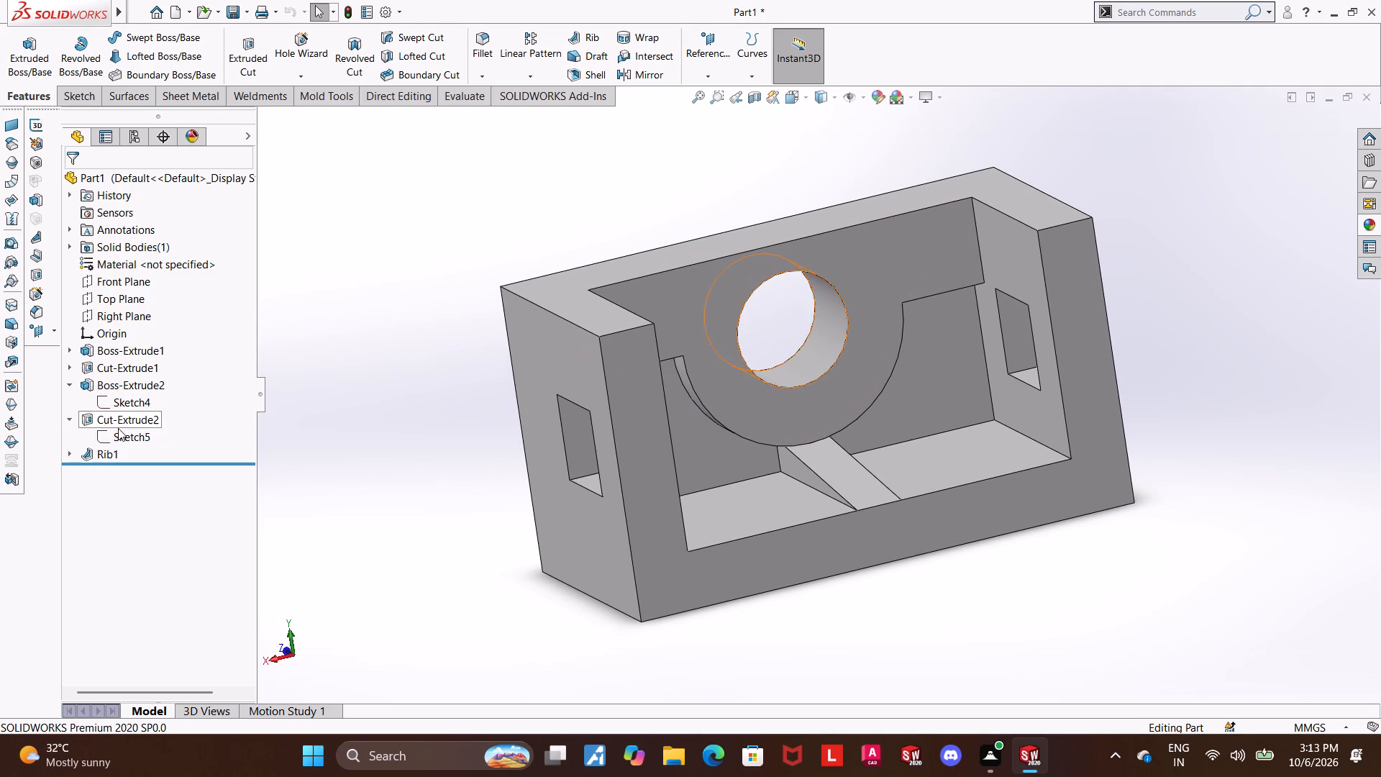
click(118, 428)
click(352, 459)
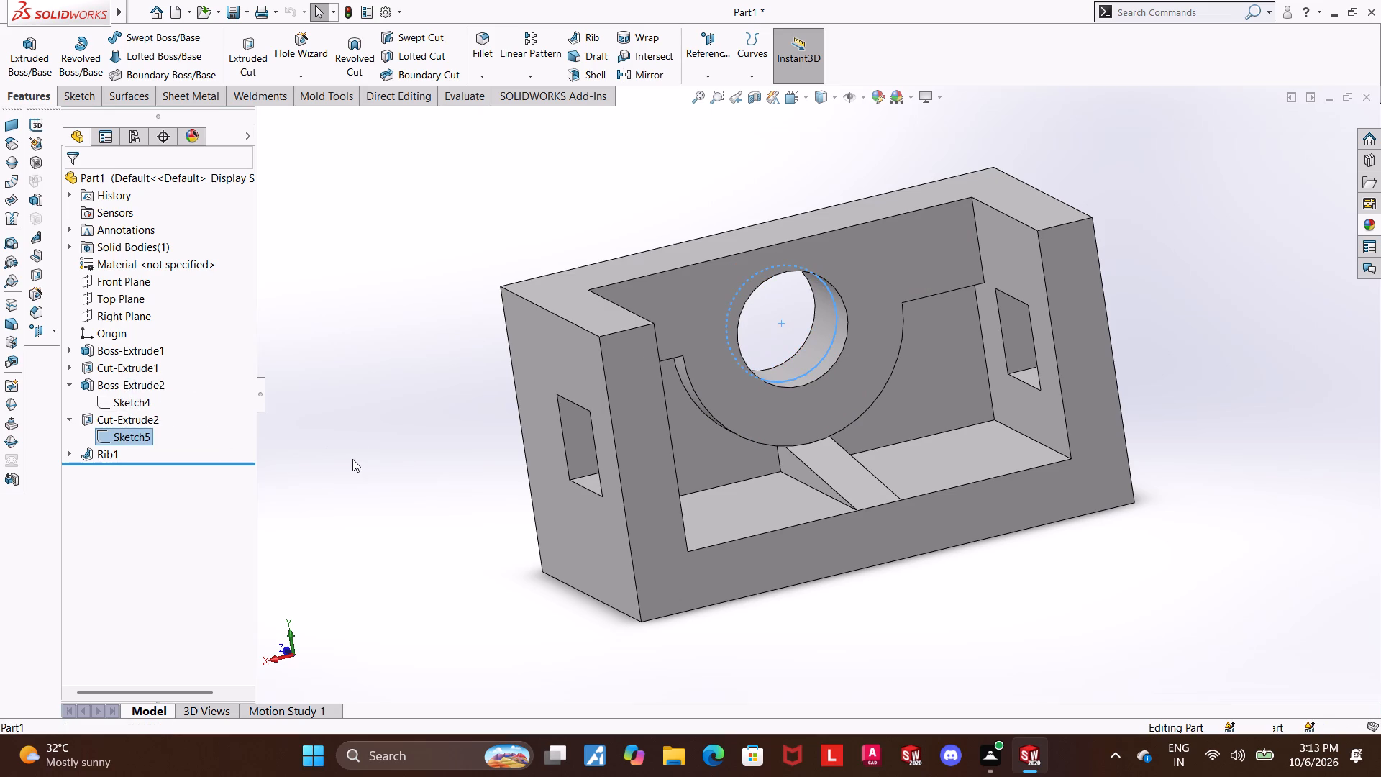
Examine the rib and its thickness dimension on the model from several angles.
click(67, 453)
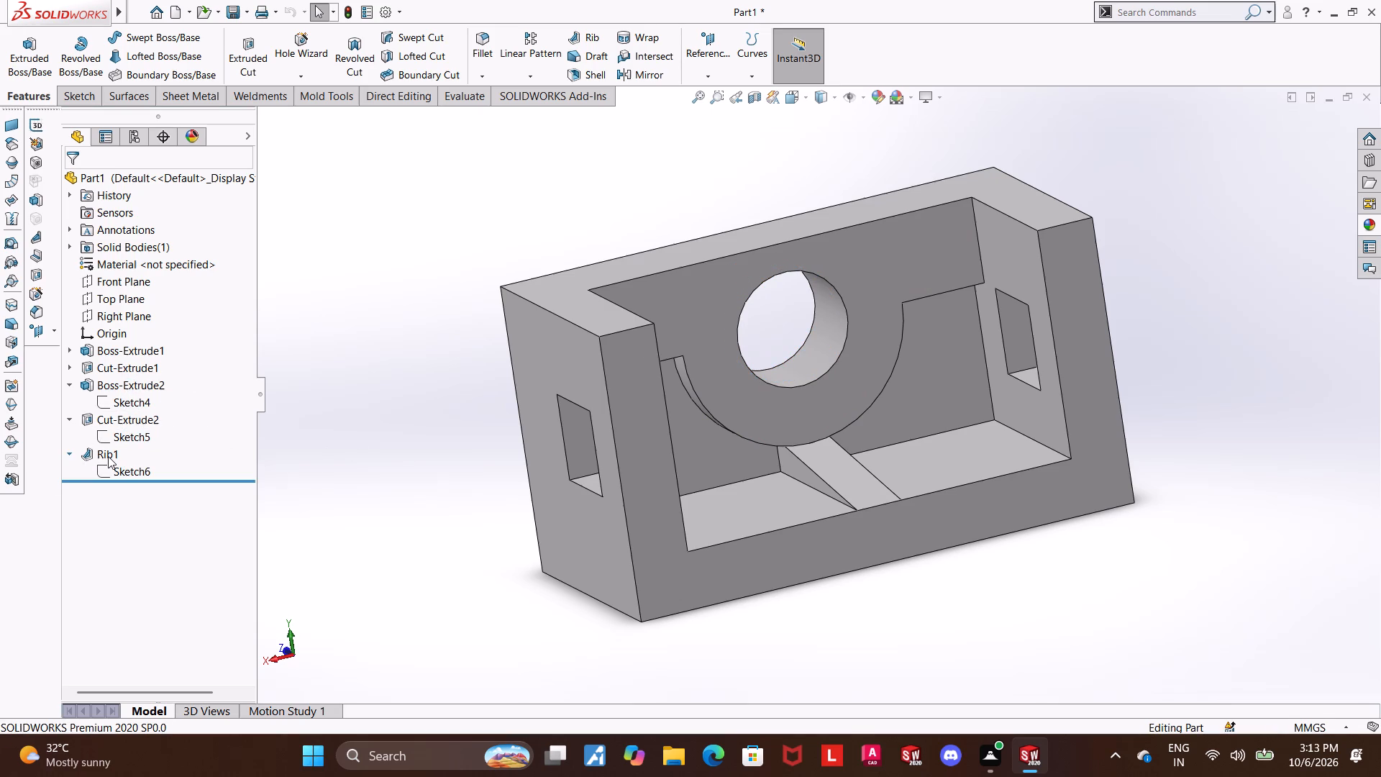
click(108, 456)
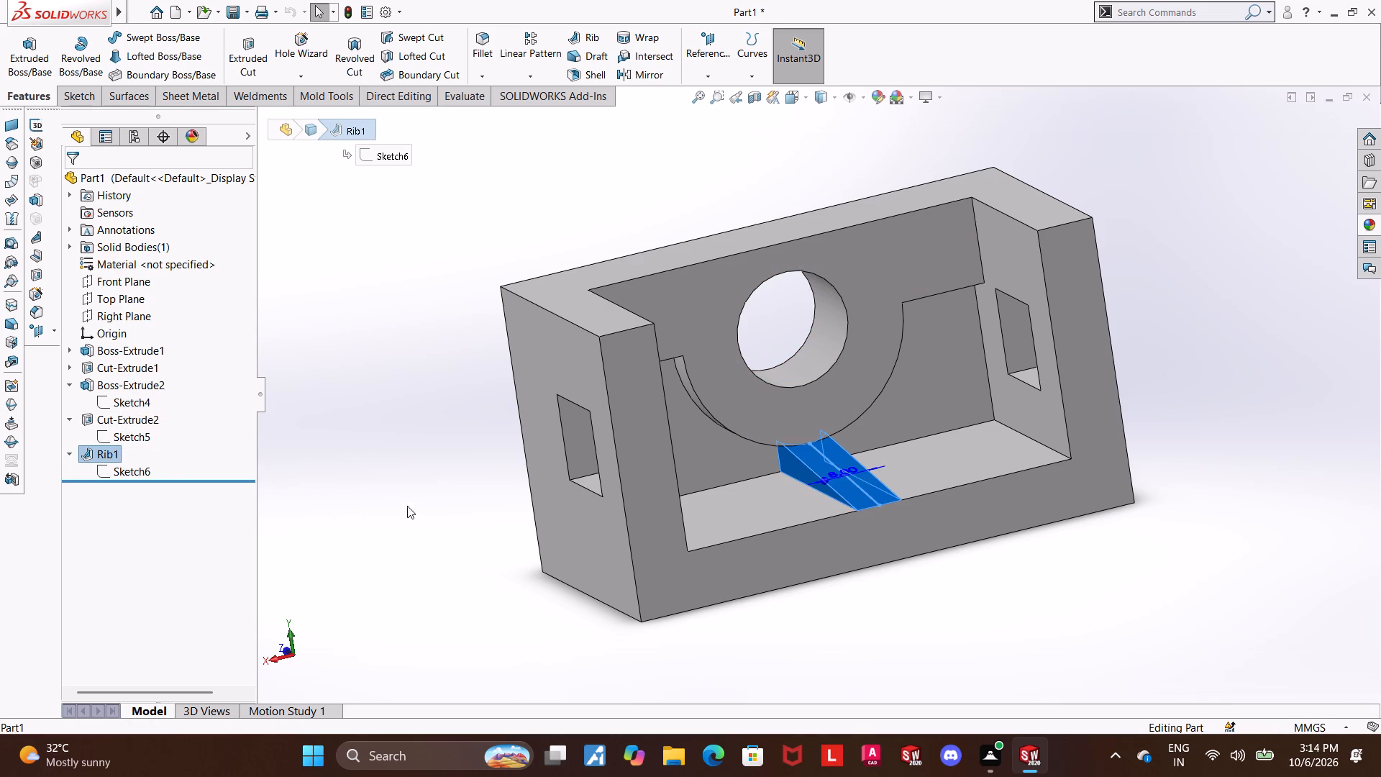
click(442, 505)
middle_drag(829, 444, 831, 437)
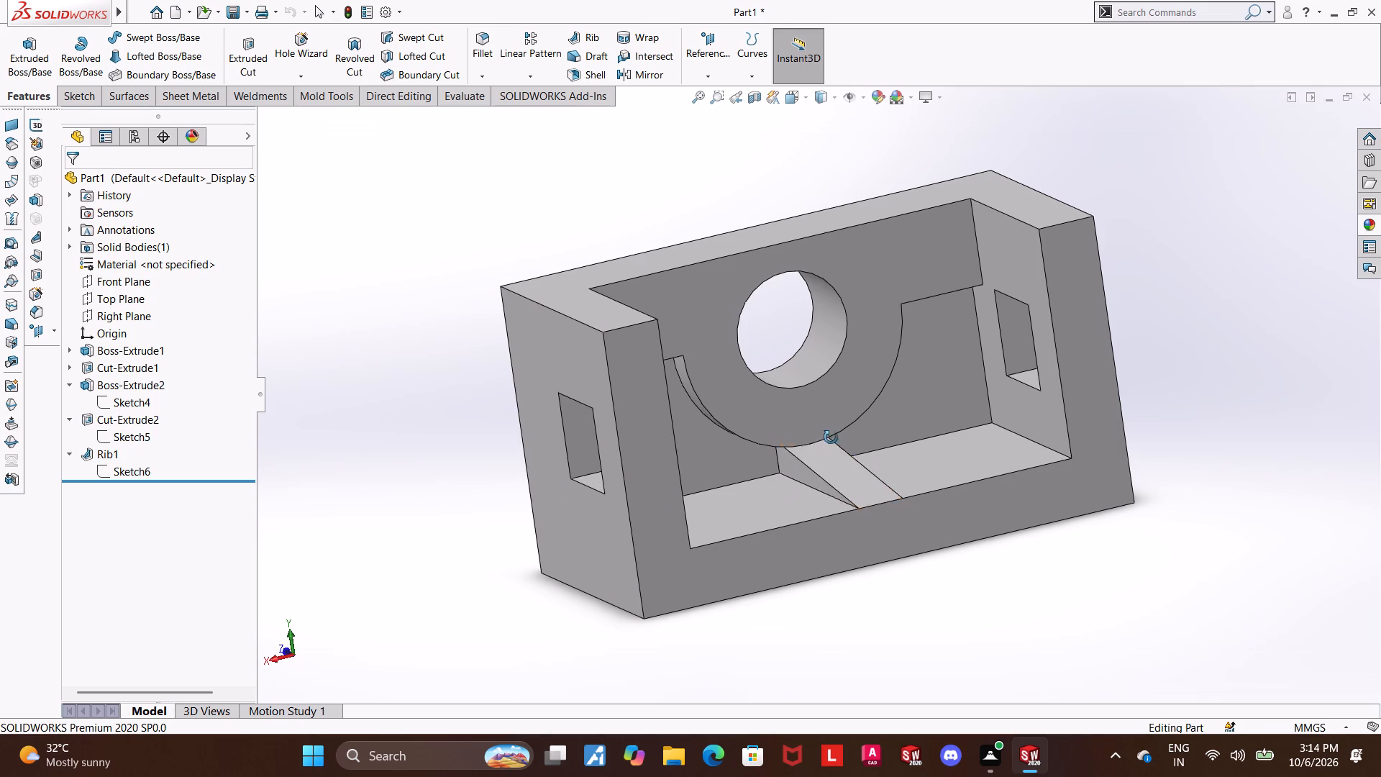
middle_drag(831, 437, 852, 391)
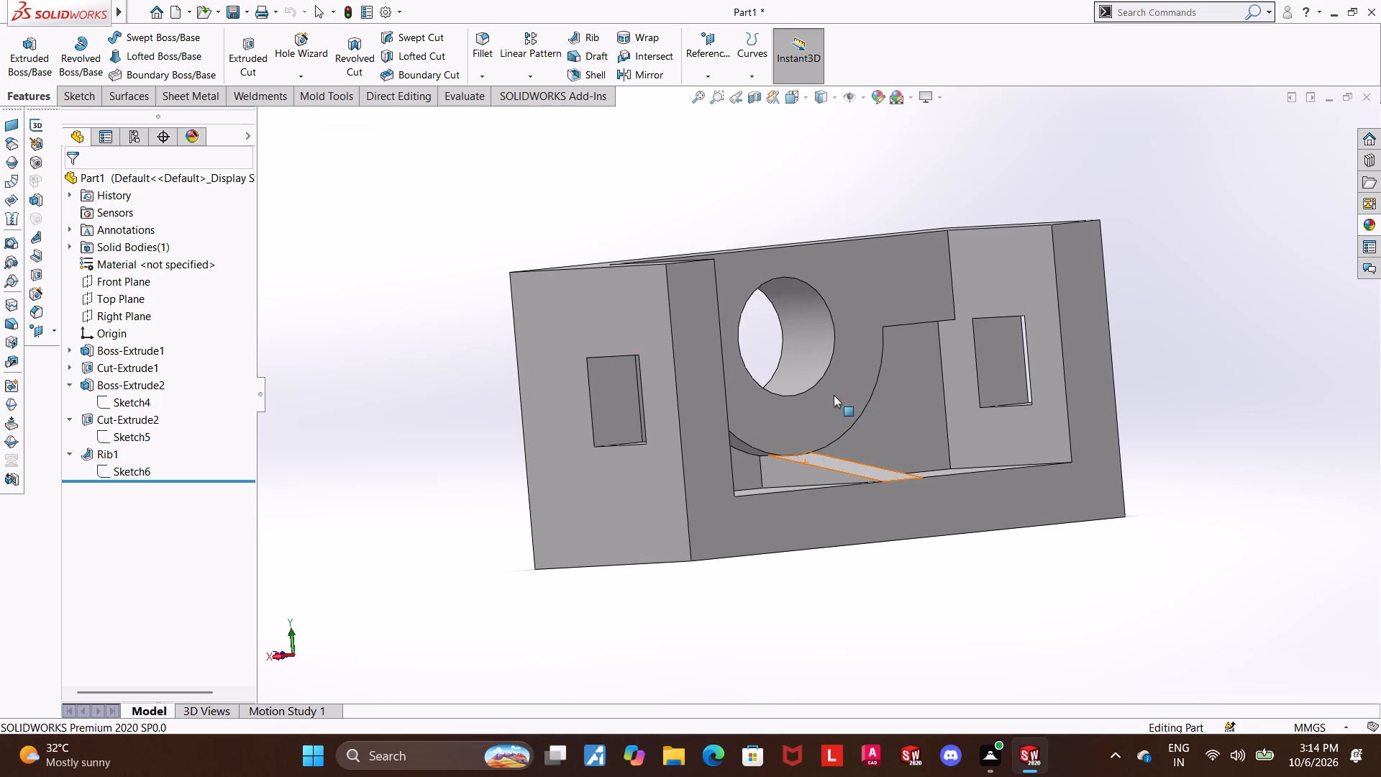
middle_drag(847, 421, 880, 416)
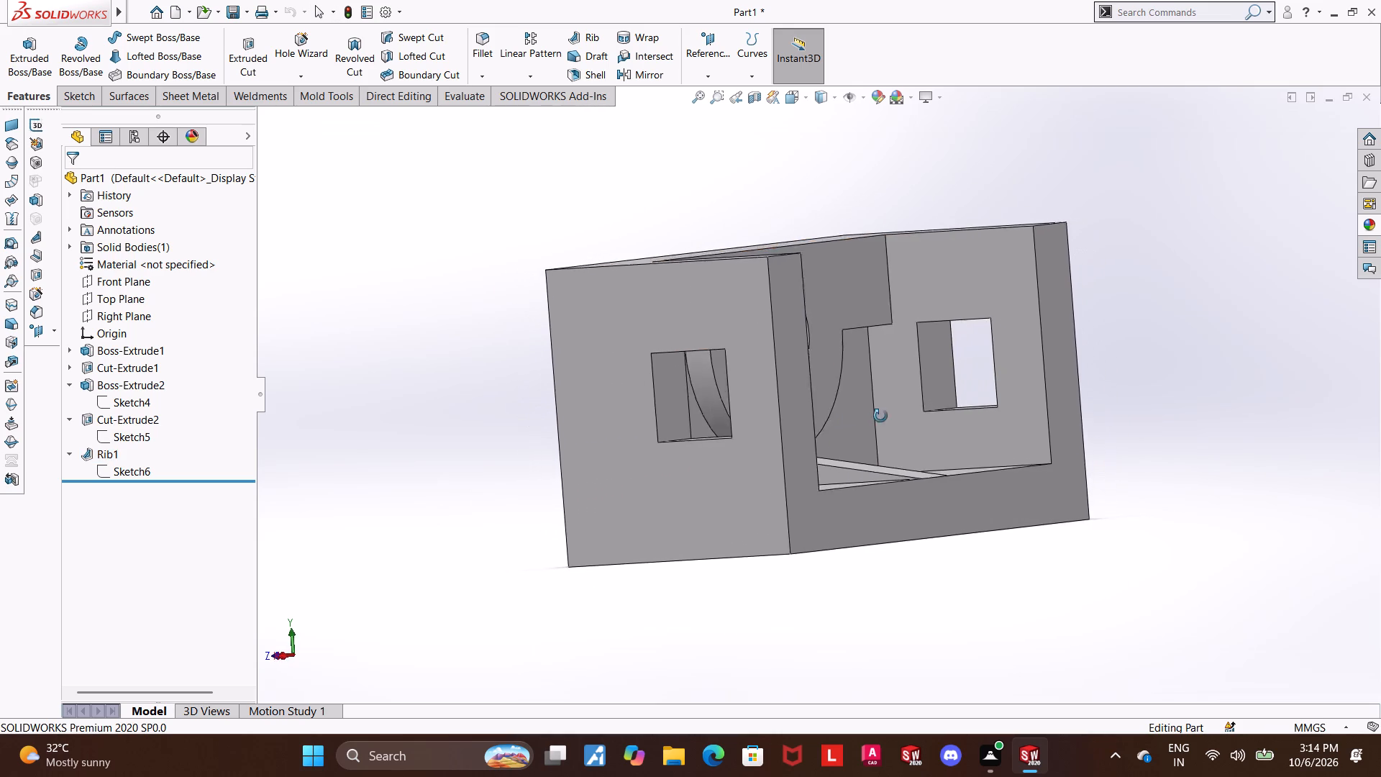
middle_drag(880, 416, 909, 446)
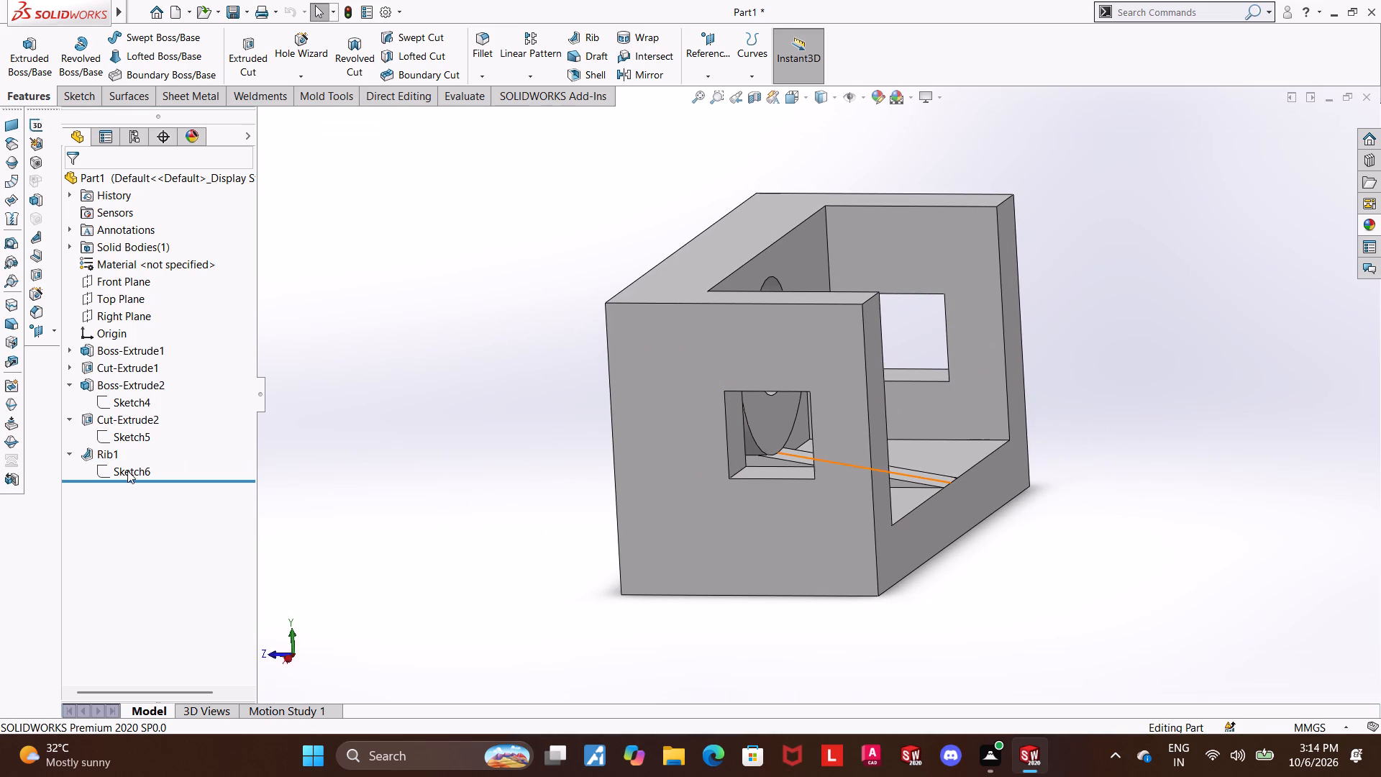
Open the rib's sketch in the Right view and examine its sloped line in wireframe display from several angles.
click(126, 472)
click(175, 450)
click(136, 468)
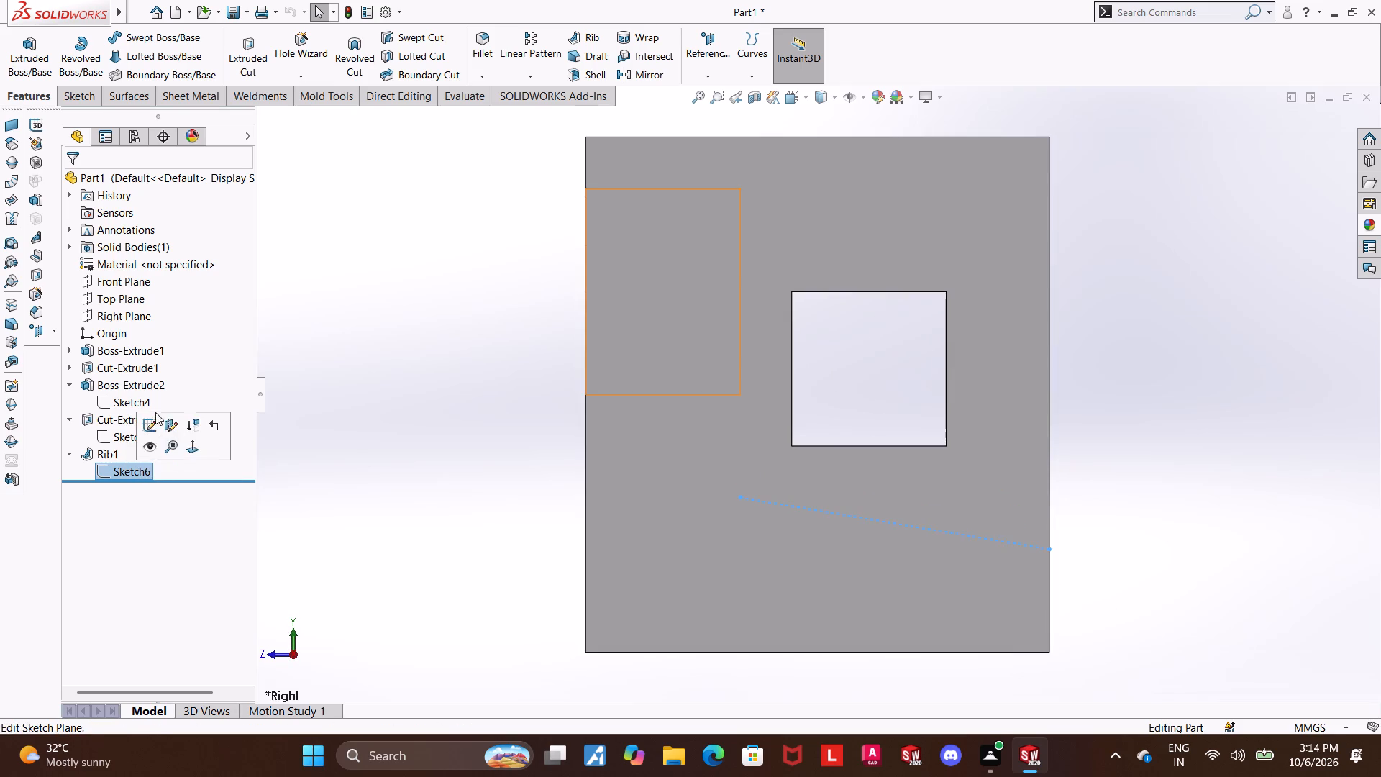
click(150, 422)
click(862, 97)
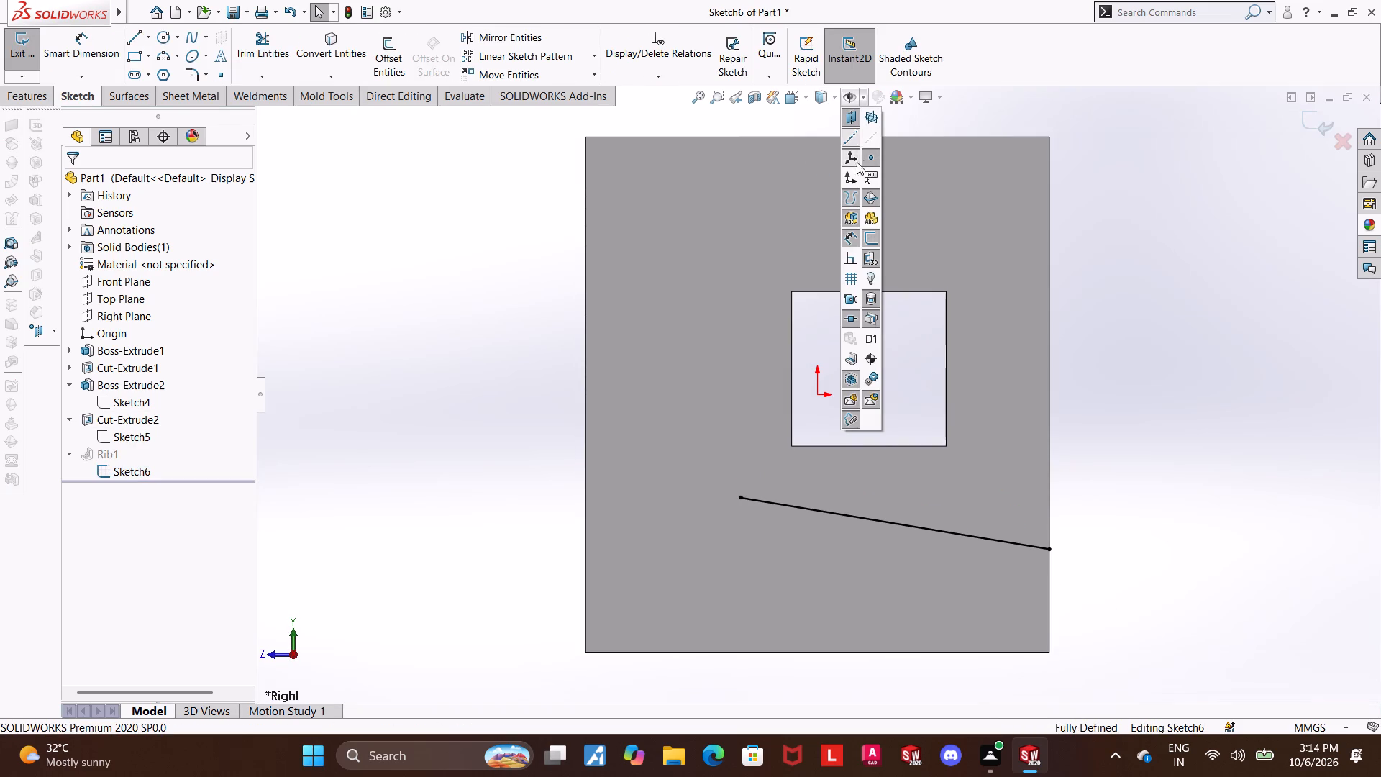
click(829, 97)
click(834, 99)
click(818, 195)
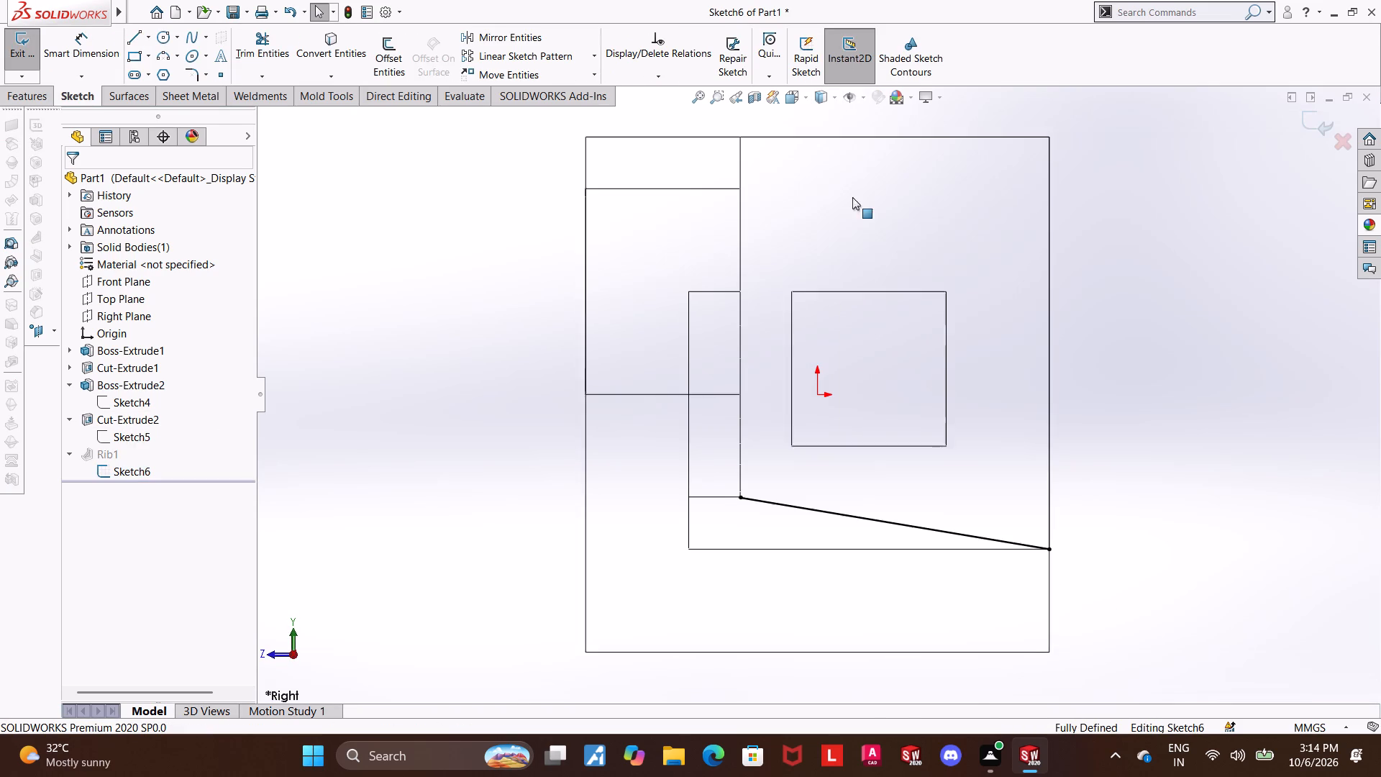
click(1138, 299)
middle_drag(1051, 414, 1038, 429)
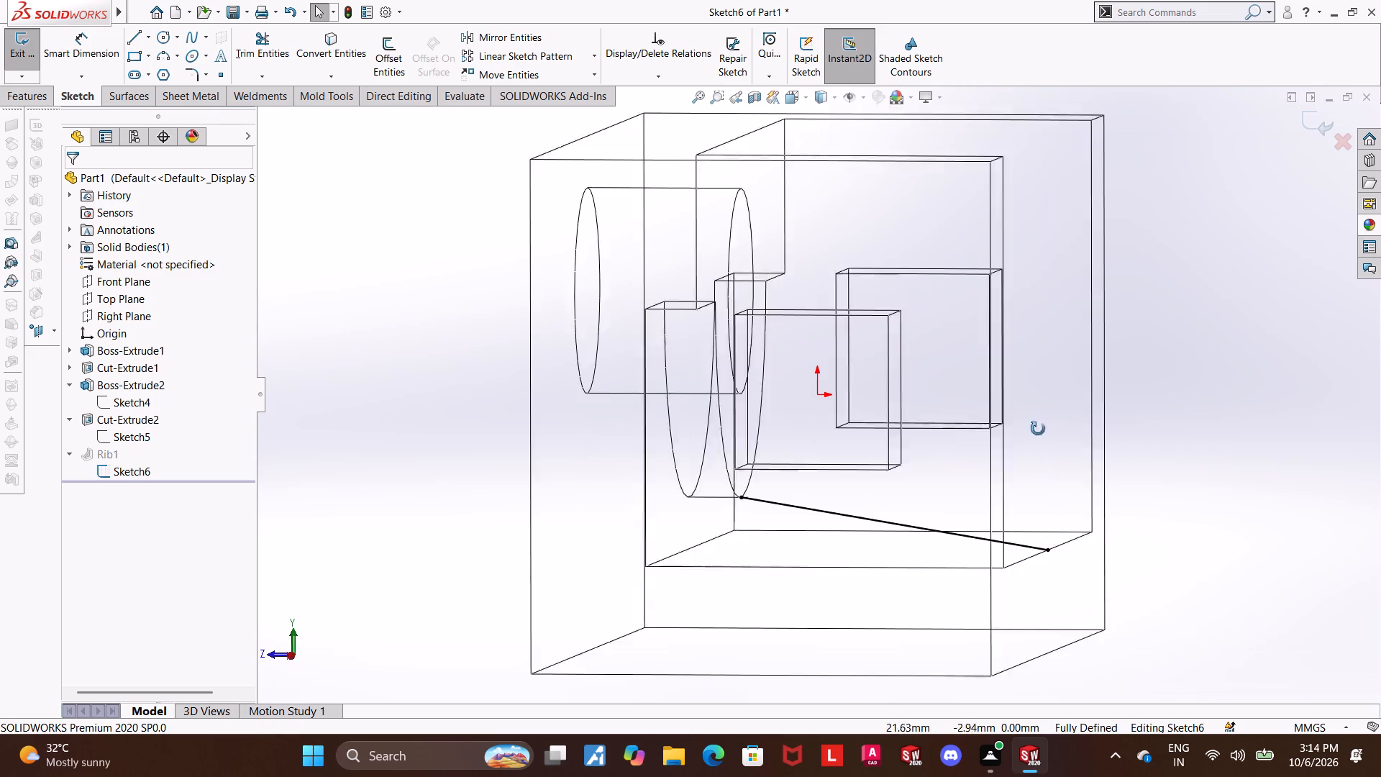
middle_drag(1038, 429, 993, 407)
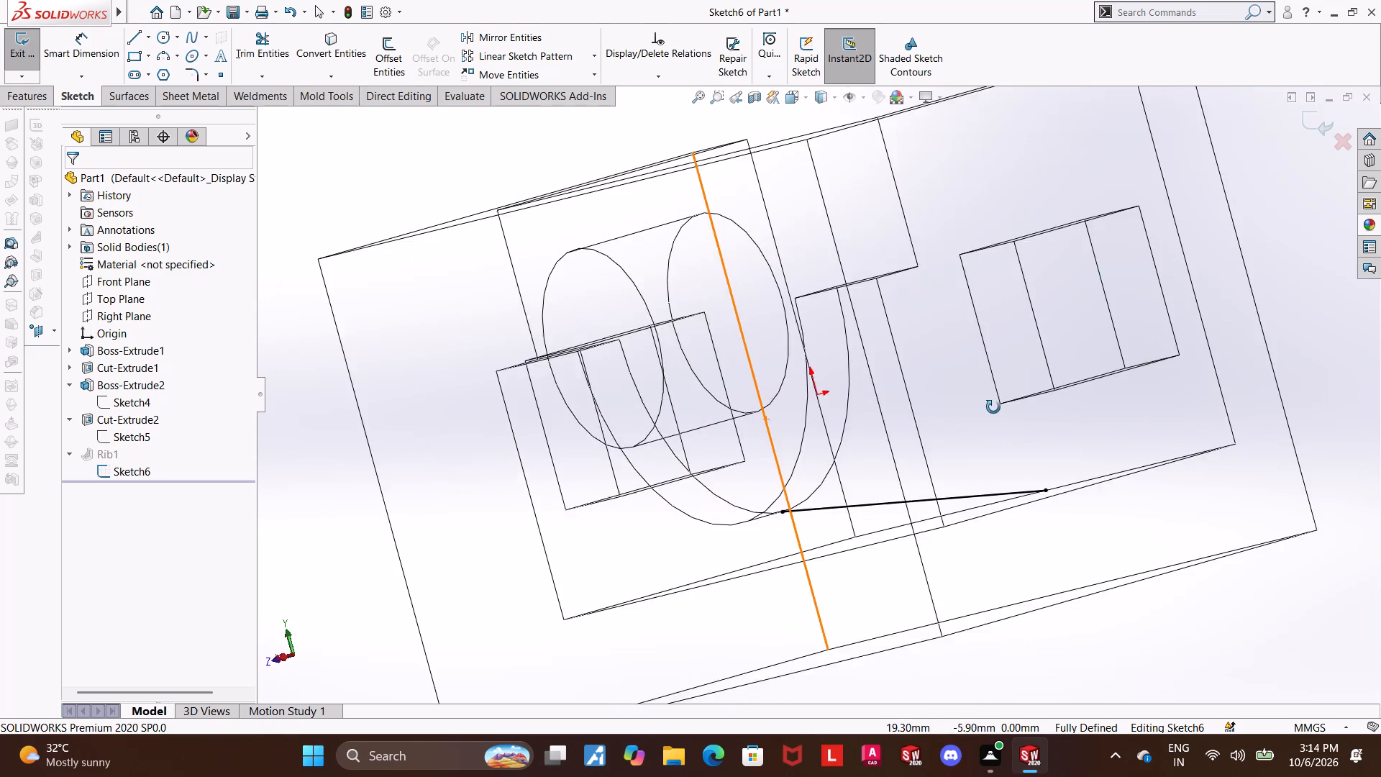
middle_drag(993, 407, 1040, 381)
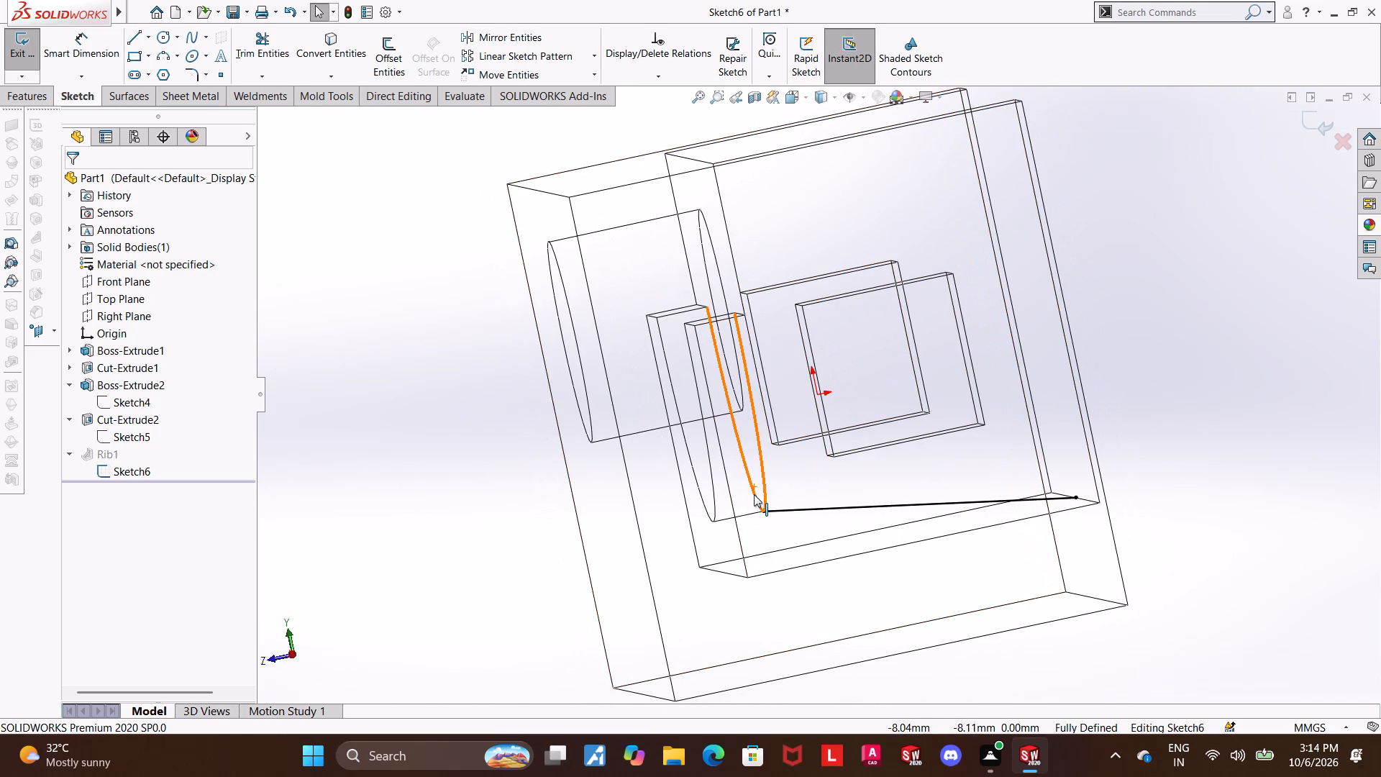
middle_drag(970, 392, 924, 422)
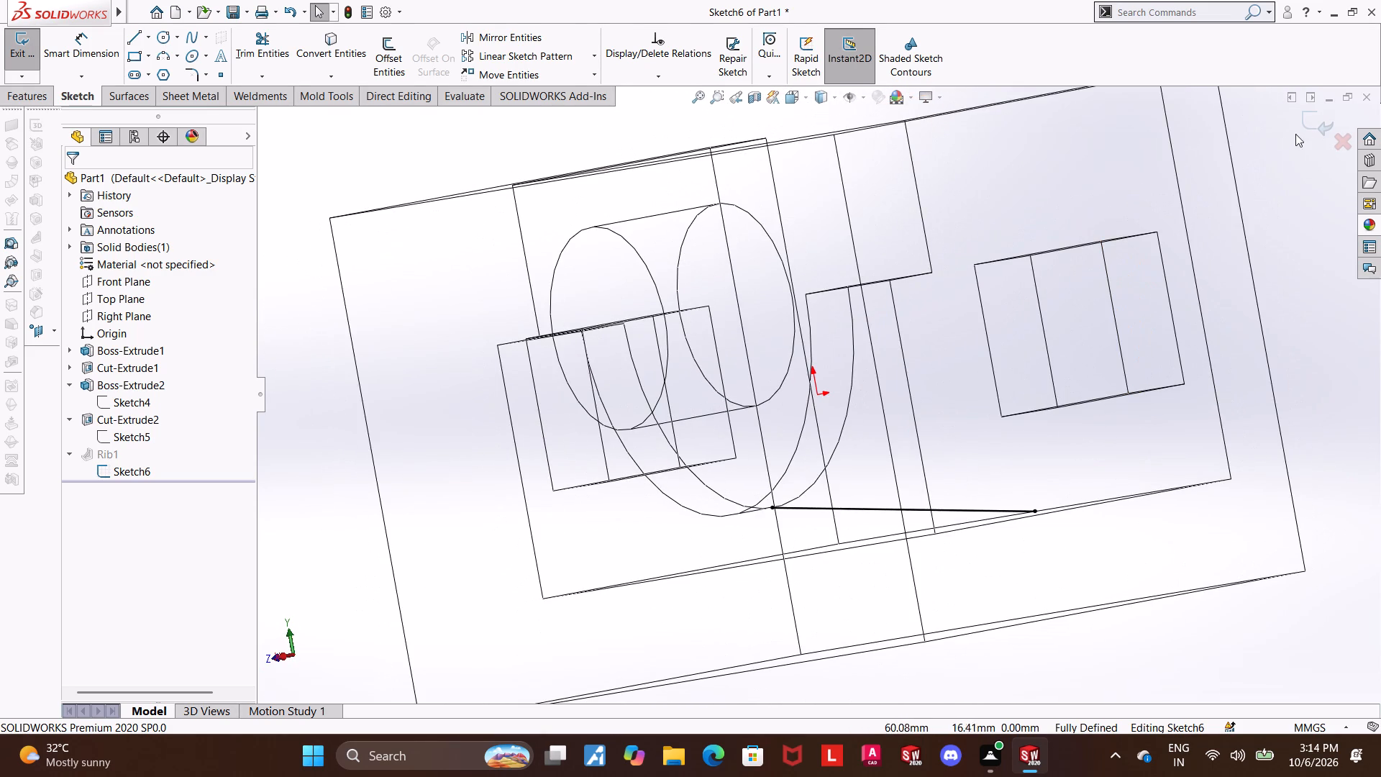
click(1310, 122)
Restore the shaded-with-edges display and examine where the rib meets the boss, close up and with the whole part.
click(834, 96)
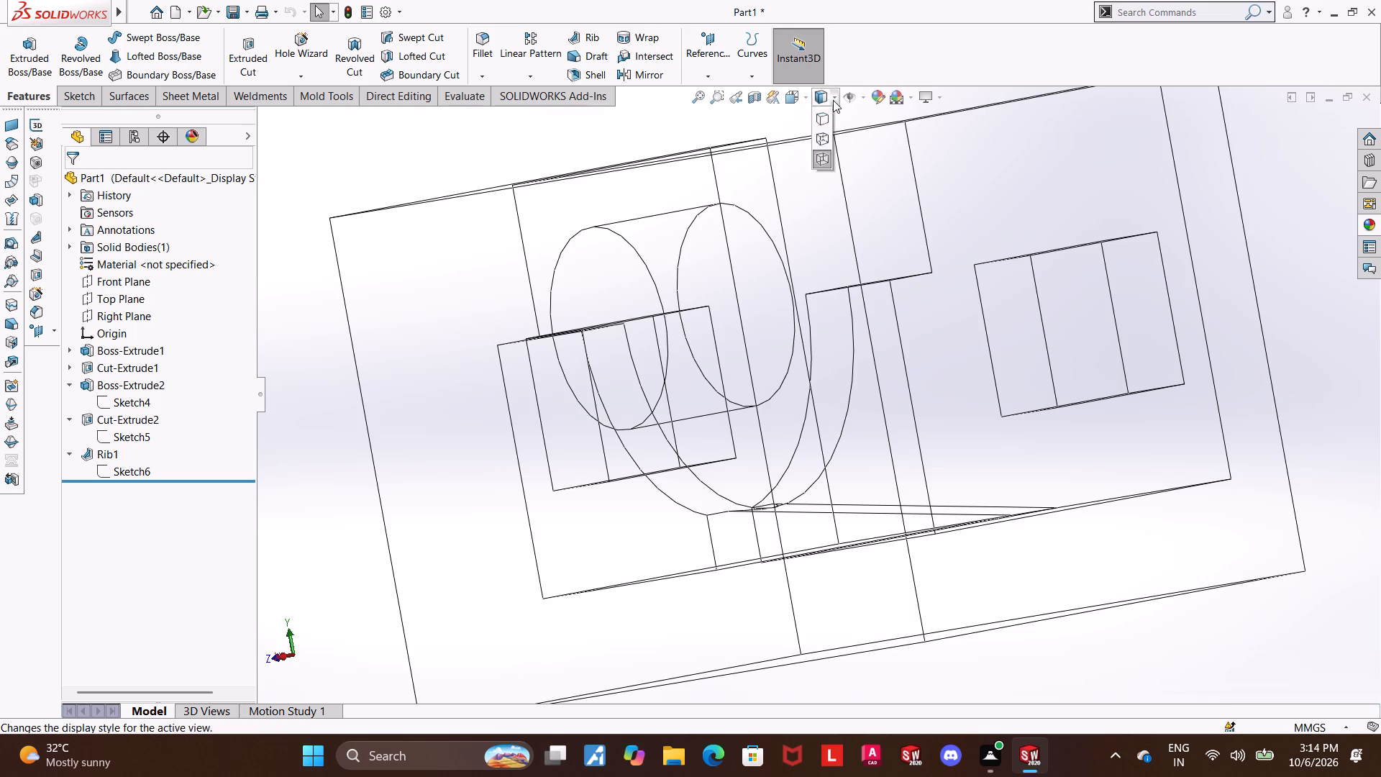
click(825, 109)
middle_drag(1064, 554, 1048, 556)
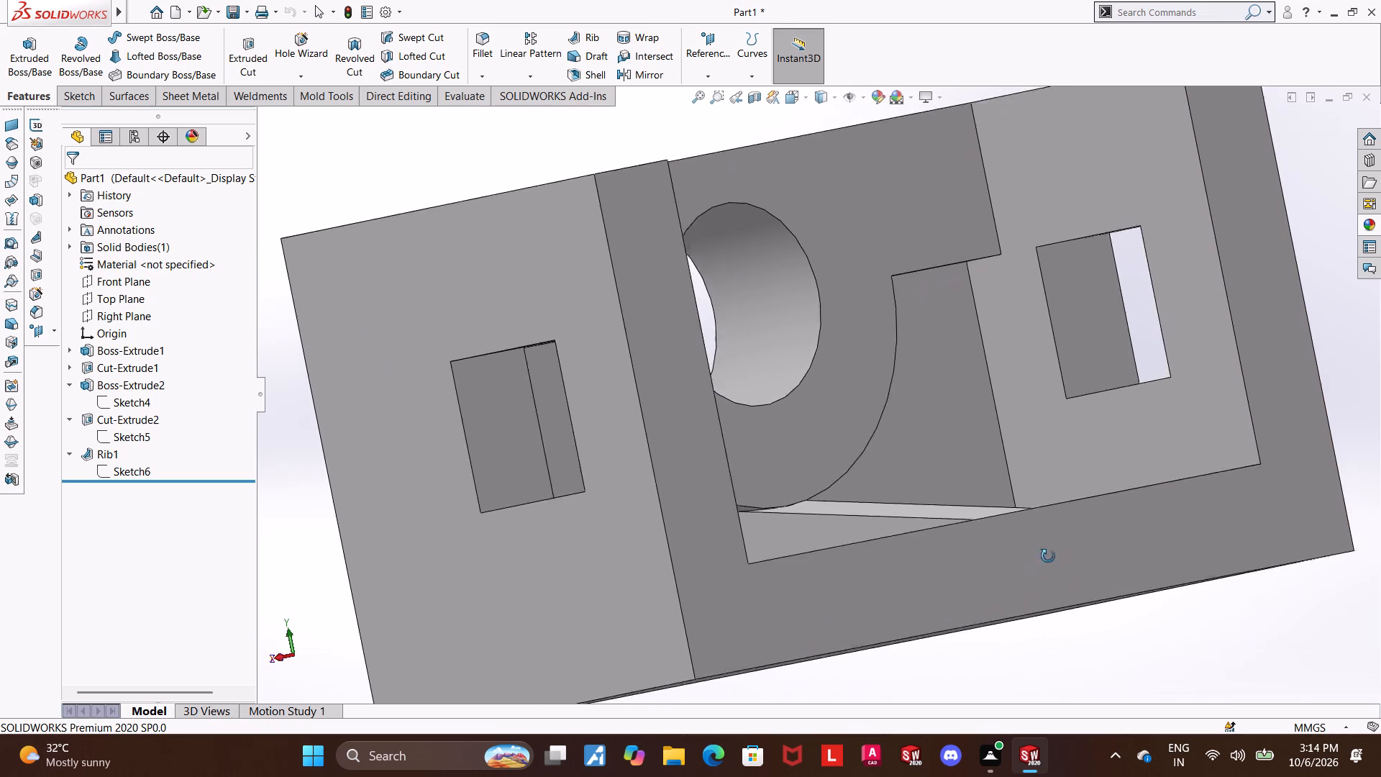
middle_drag(1048, 556, 1043, 560)
scroll(746, 516, down, 5)
scroll(847, 456, down, 4)
middle_drag(873, 437, 874, 424)
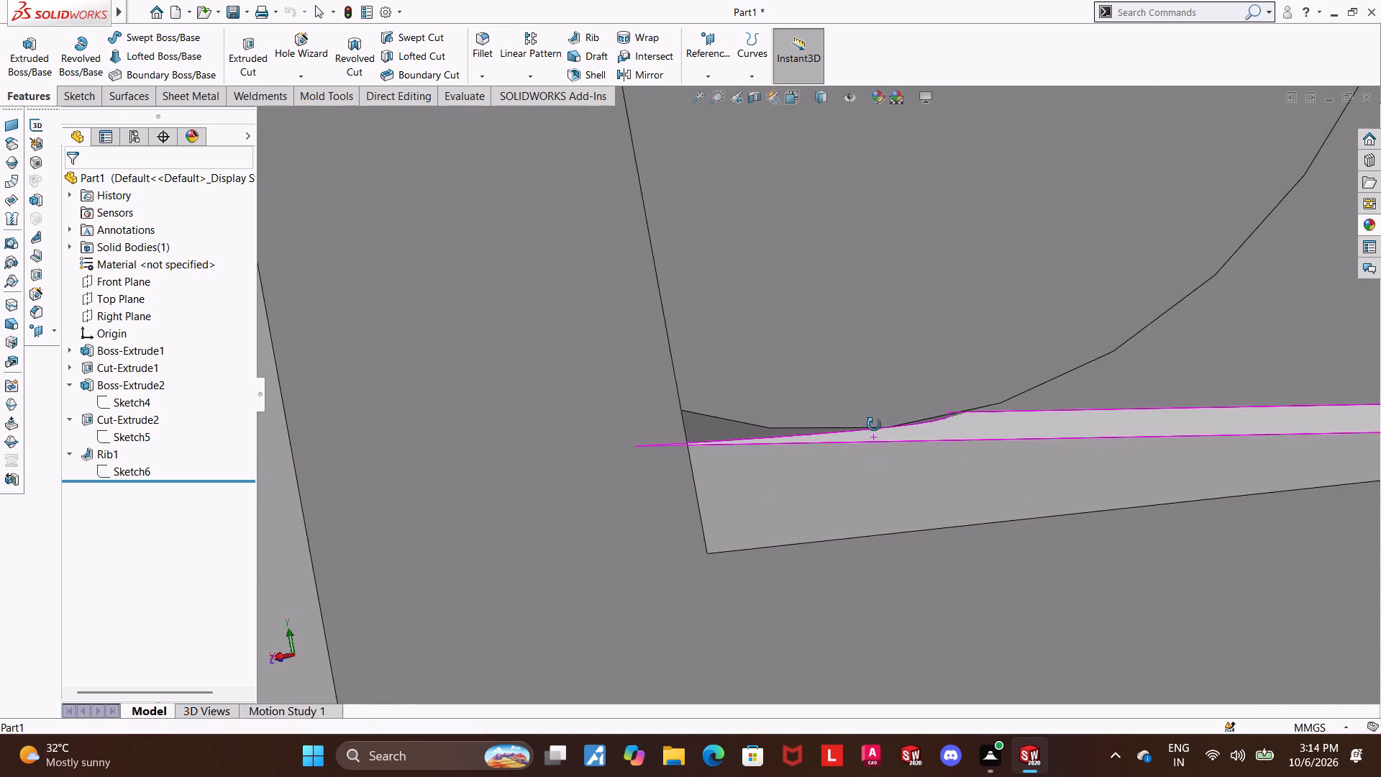
middle_drag(874, 424, 860, 438)
scroll(860, 438, up, 9)
middle_drag(1035, 373, 1025, 481)
scroll(1021, 484, up, 7)
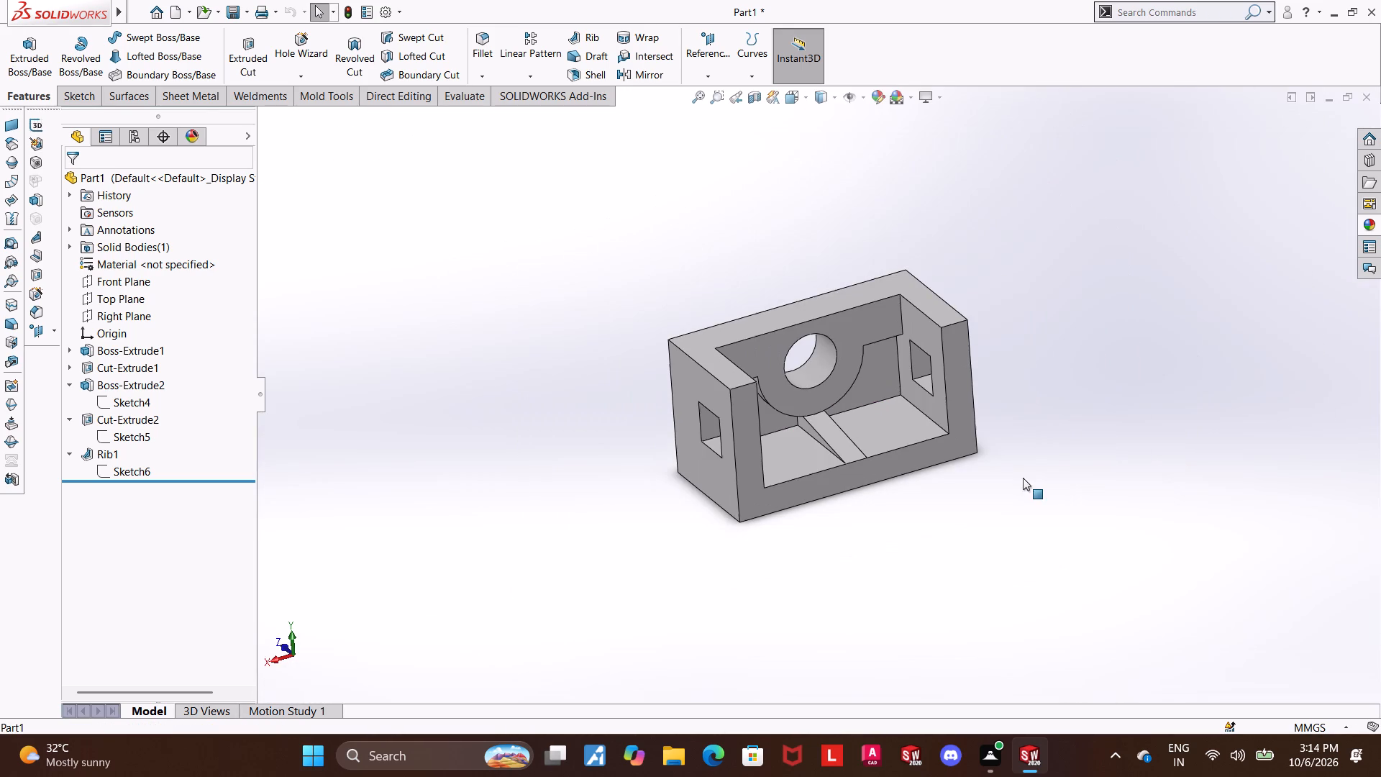
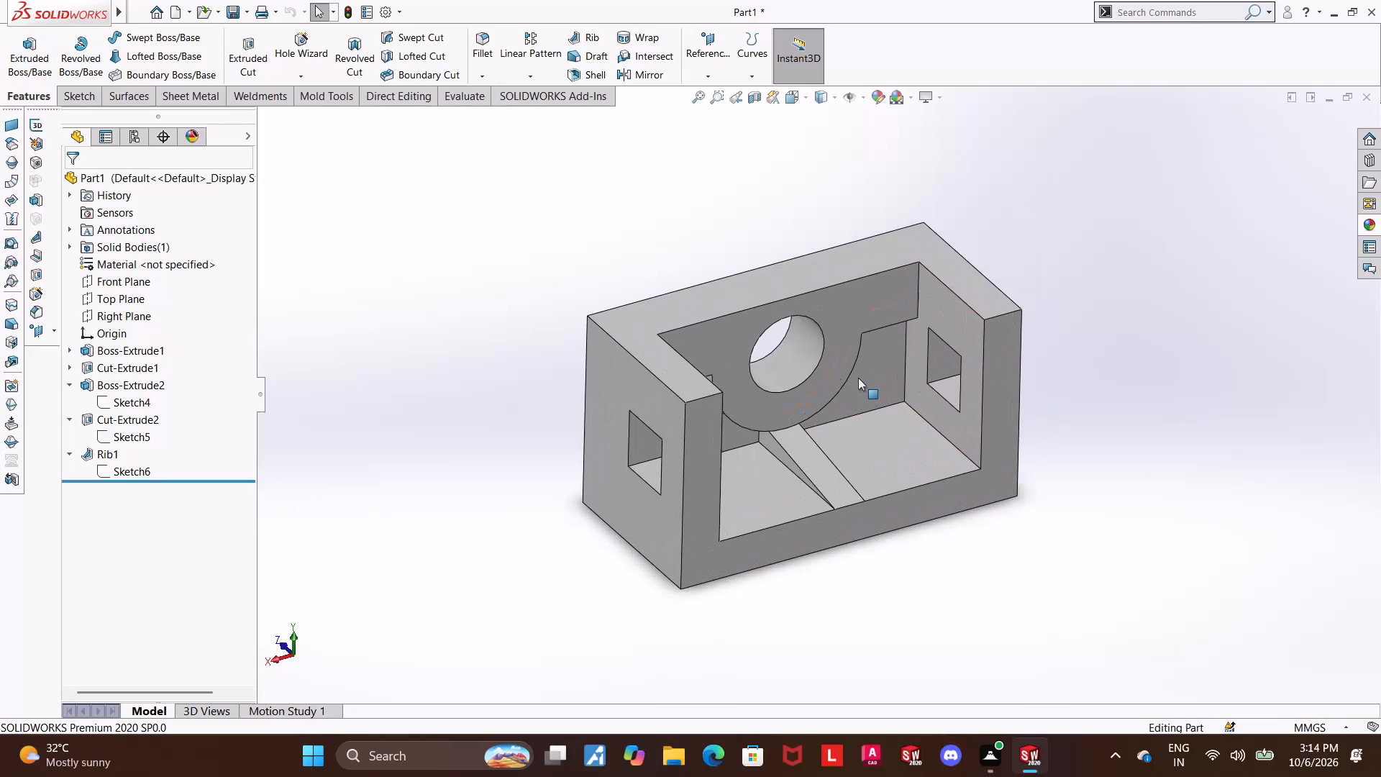
Examine the boss's bore and the side openings on the part from several angles.
ctrl+click(788, 361)
ctrl+click(646, 471)
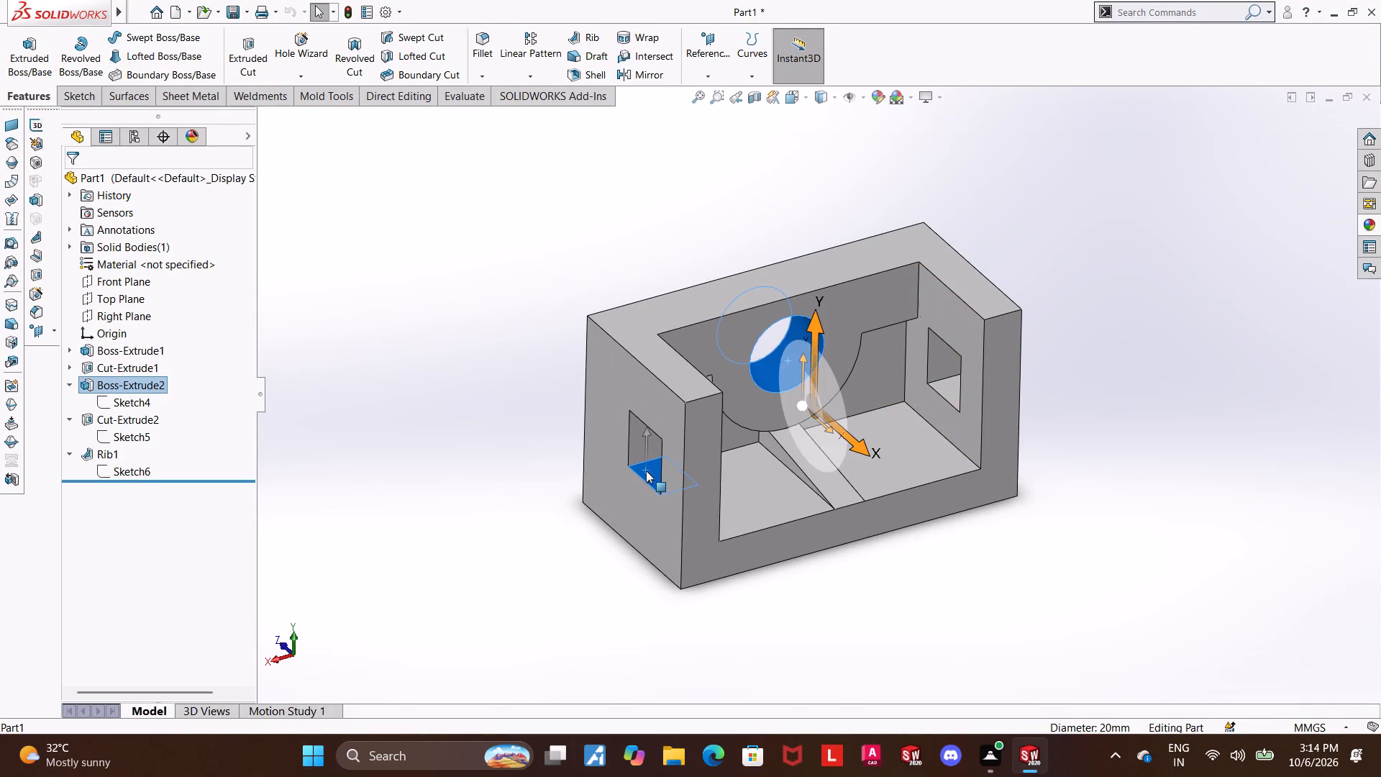
click(1147, 399)
middle_drag(1146, 435, 1154, 414)
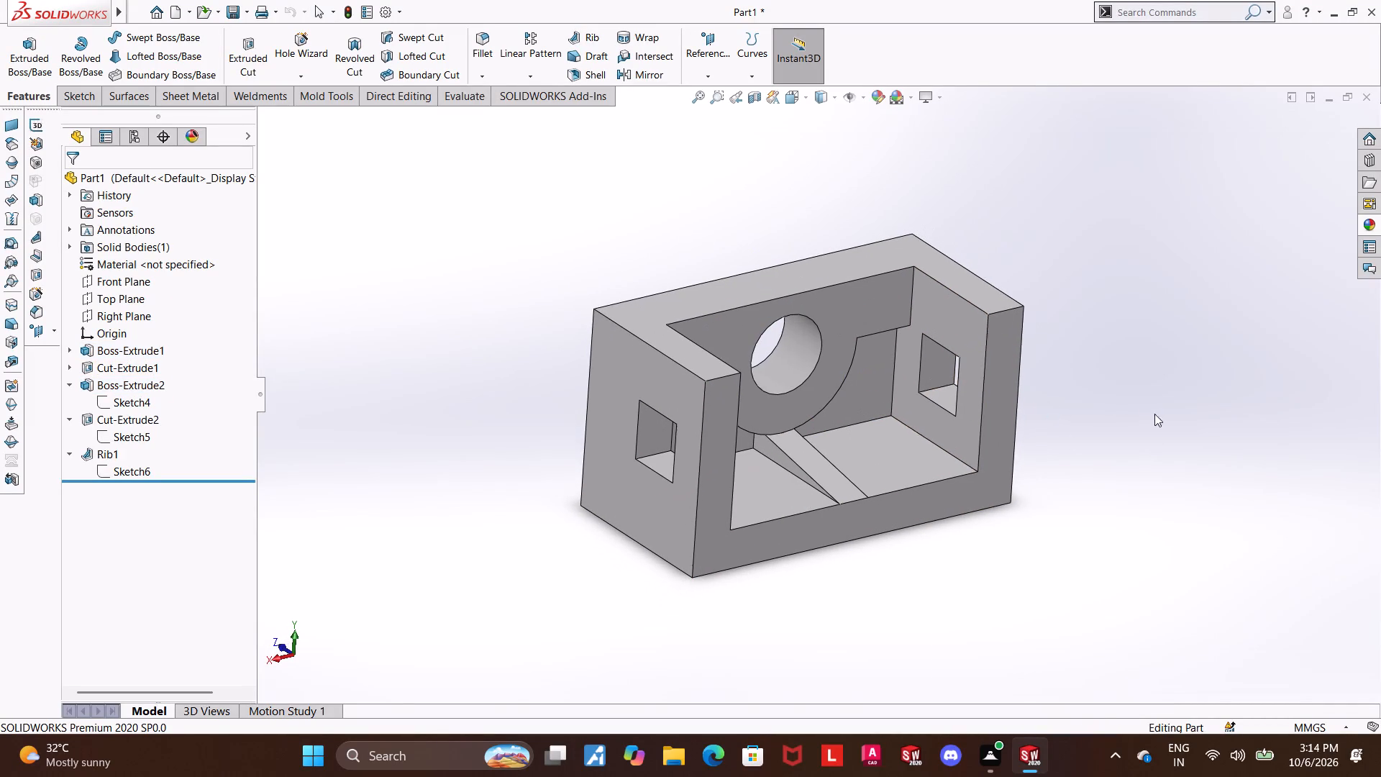
middle_drag(1154, 414, 1154, 415)
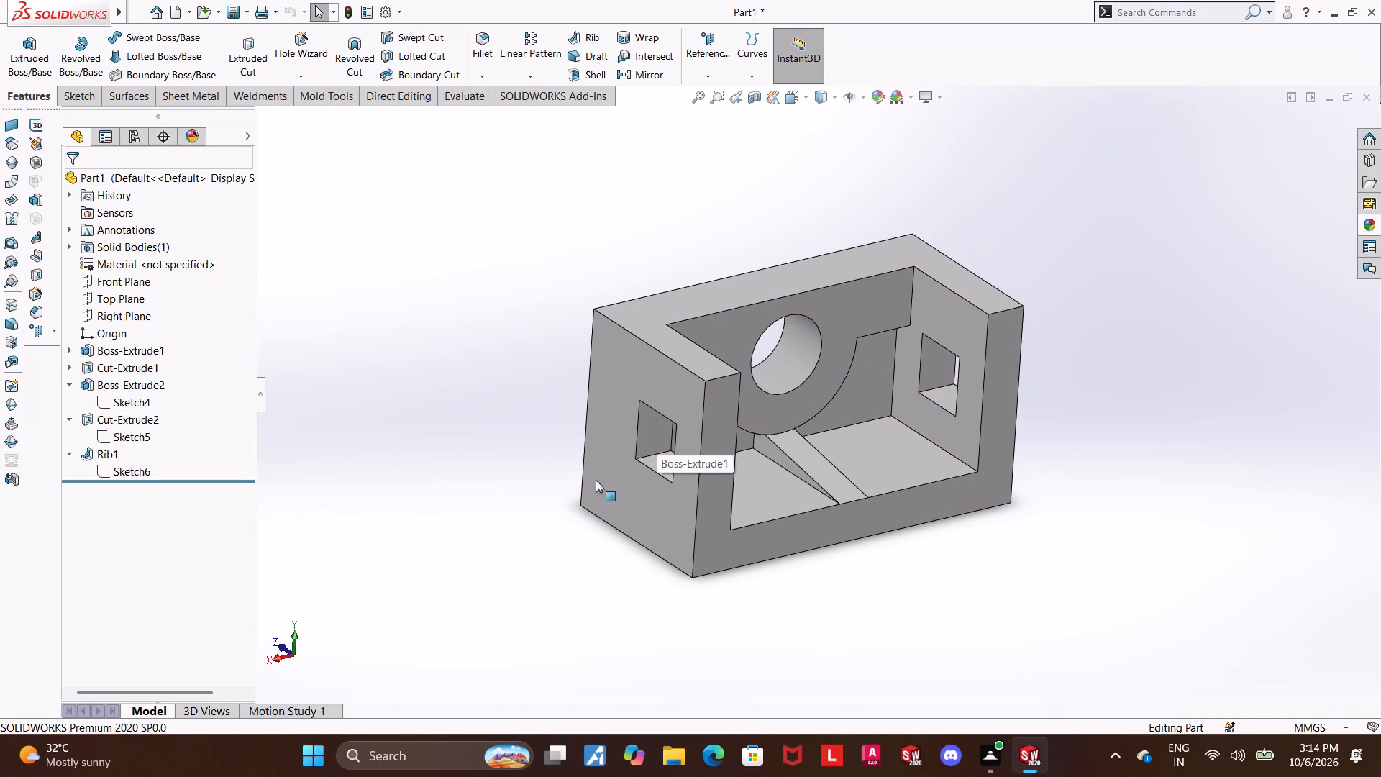
scroll(813, 394, up, 1)
middle_drag(851, 365, 827, 388)
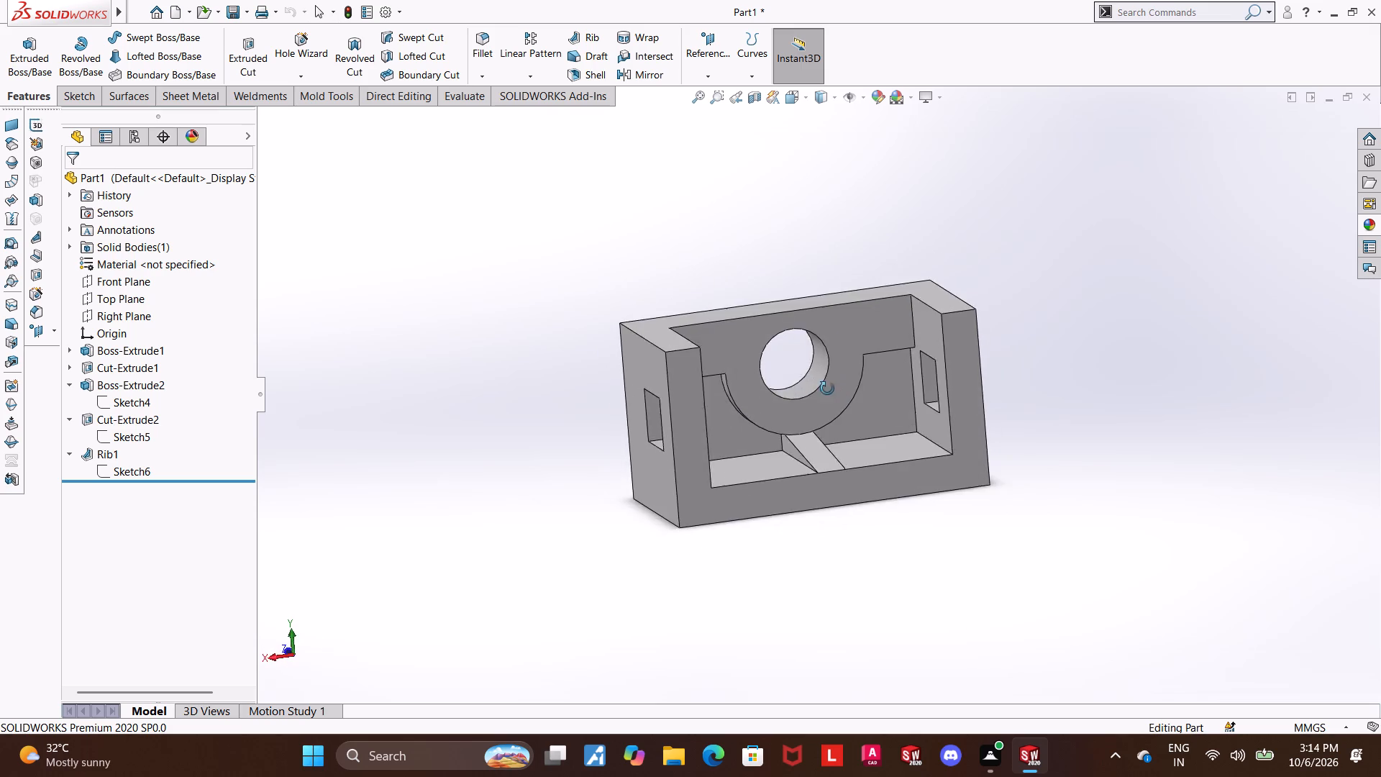
middle_drag(827, 388, 821, 355)
View the boss's front face straight on, and examine the block's pocket and side openings from the side.
click(871, 323)
click(1007, 276)
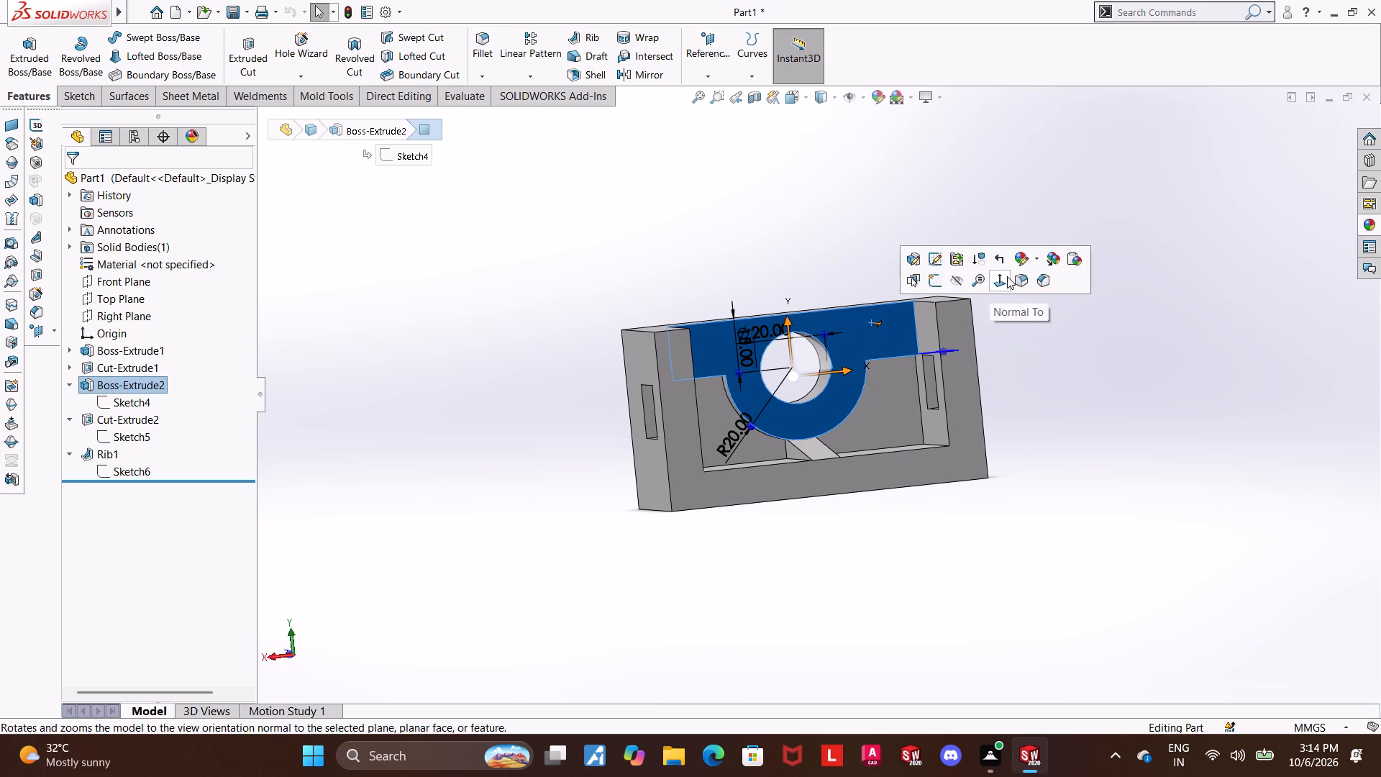
scroll(1012, 365, up, 4)
drag(689, 483, 688, 491)
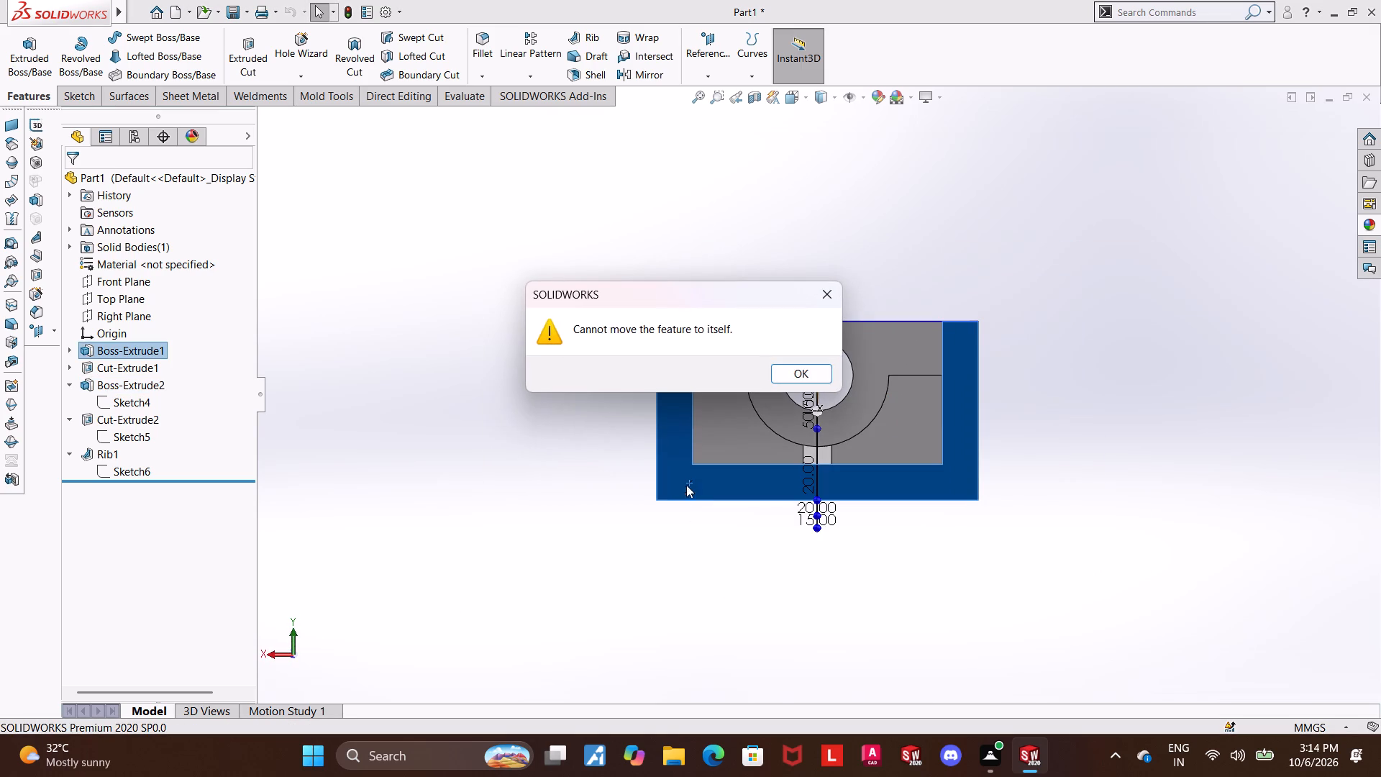
click(816, 304)
click(604, 423)
middle_drag(546, 424, 624, 459)
scroll(845, 367, down, 2)
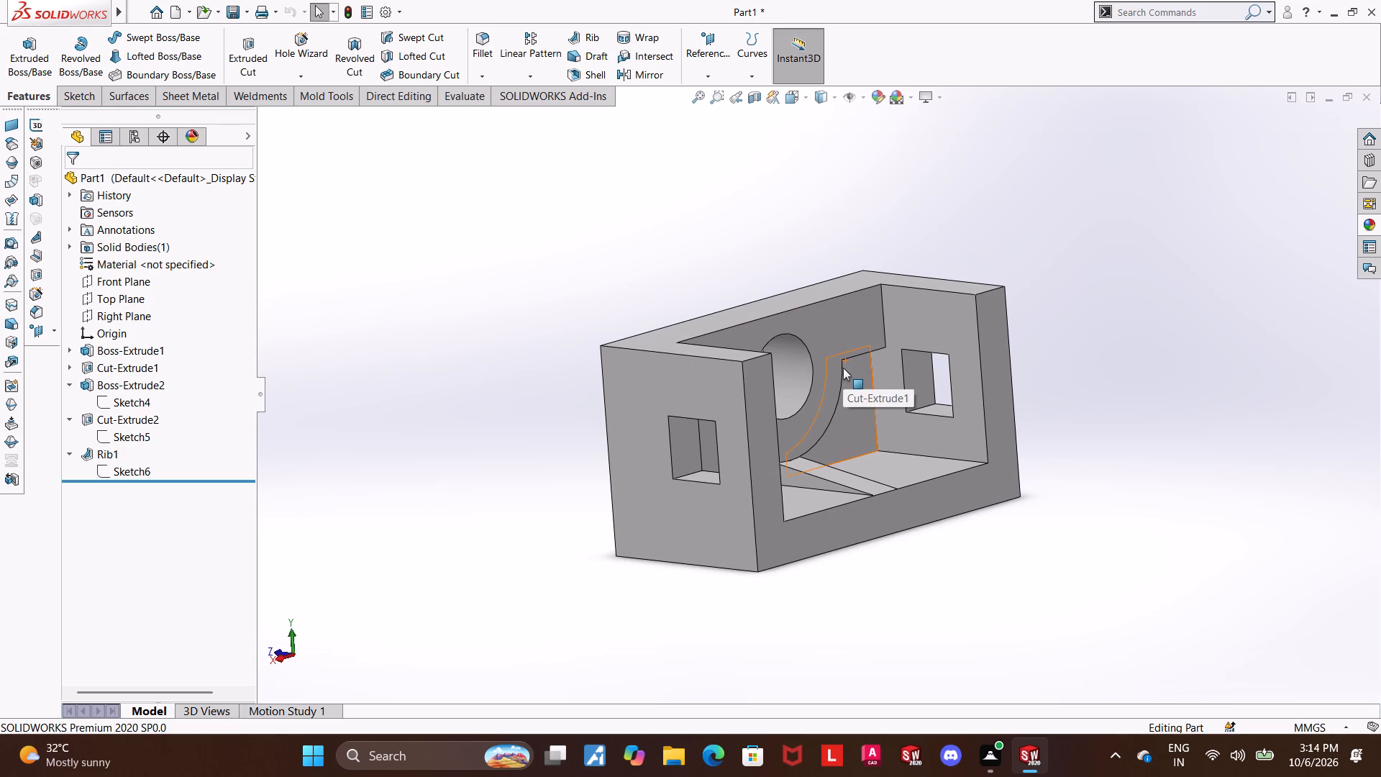
middle_drag(805, 391, 872, 360)
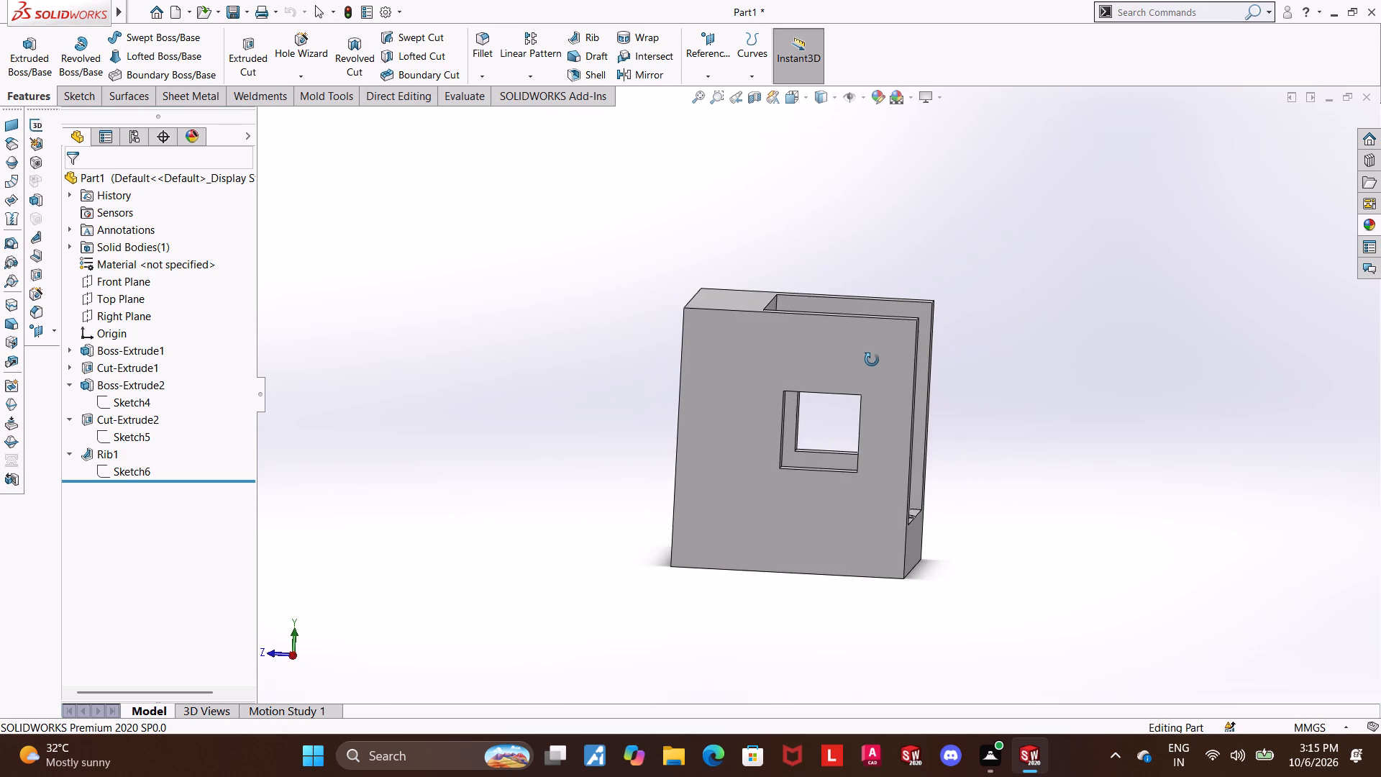
middle_drag(872, 360, 869, 408)
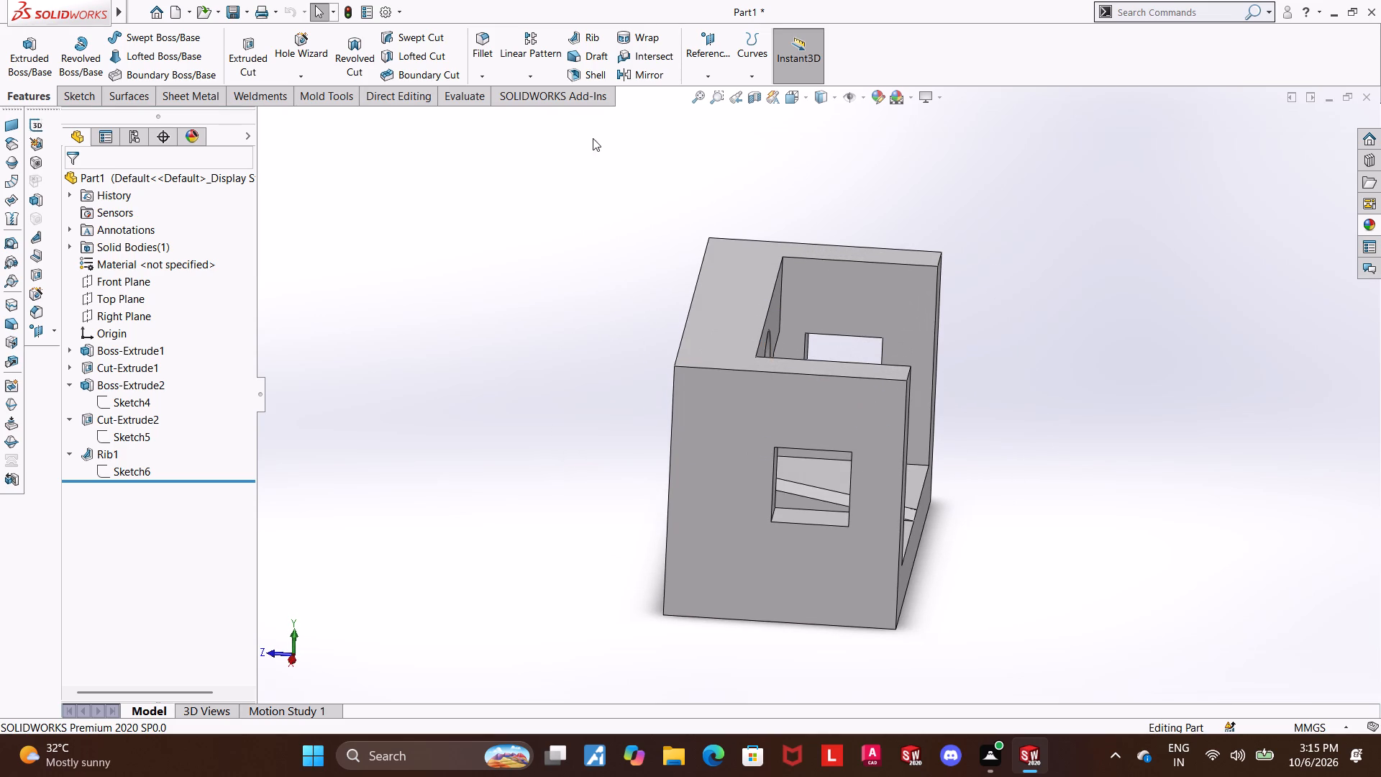
Measure the distance across the back wall's top face, between the pocket's long inner edge and the block's outer edge.
click(452, 94)
click(147, 52)
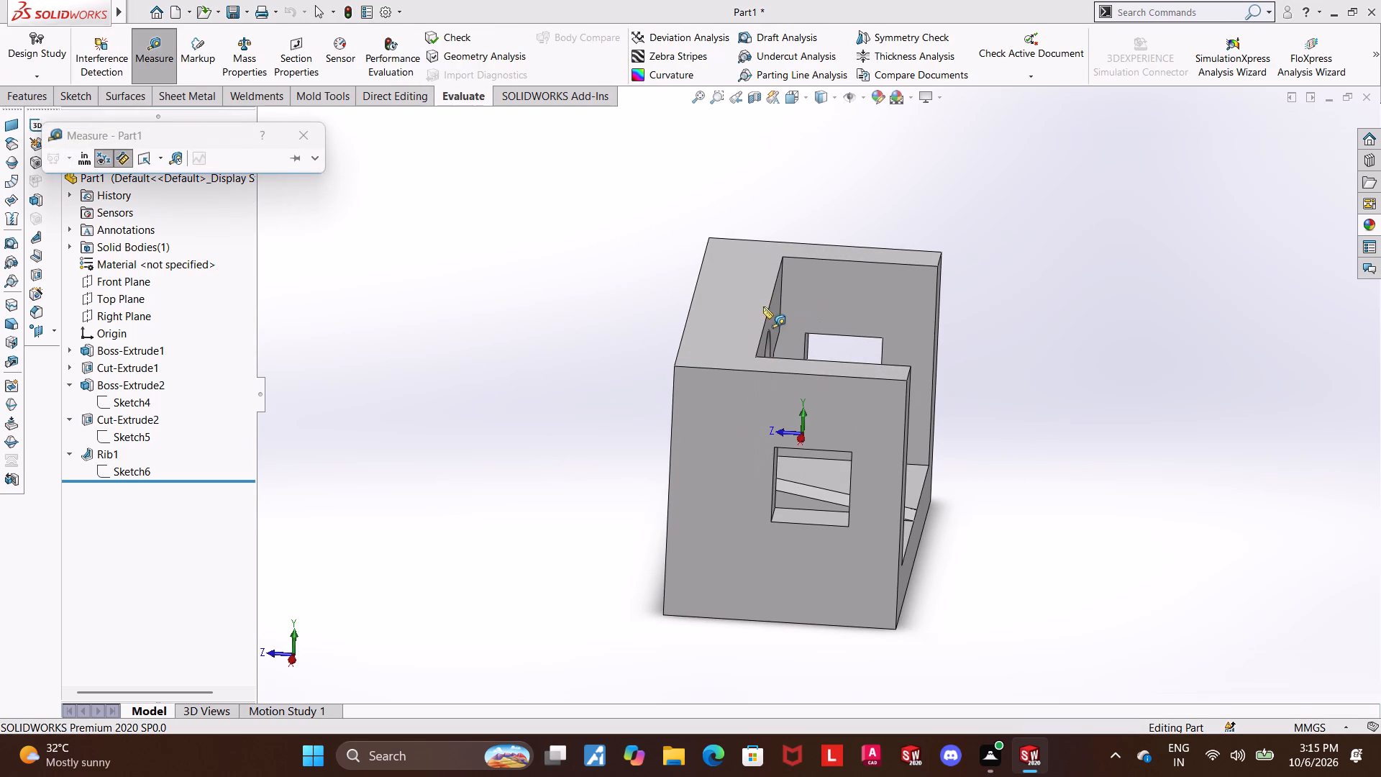
click(770, 303)
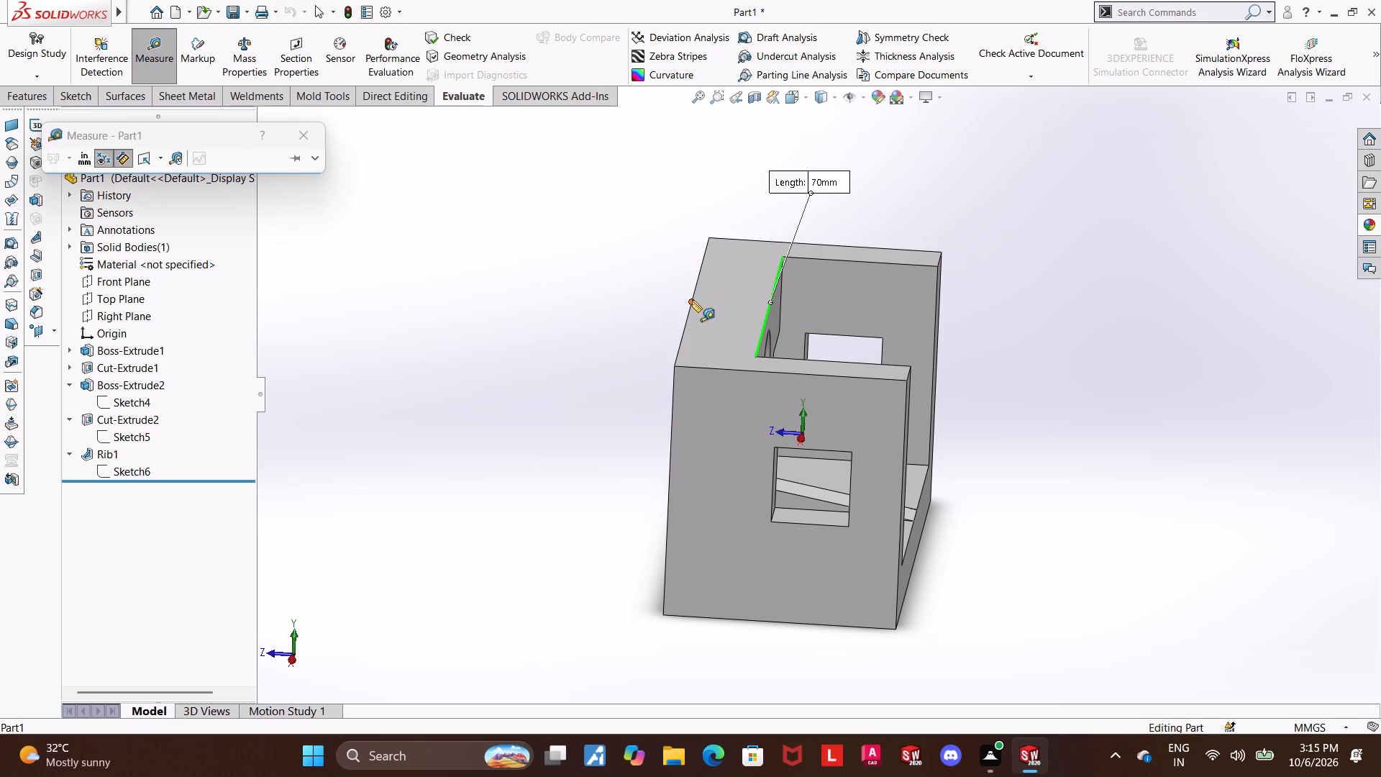
click(687, 311)
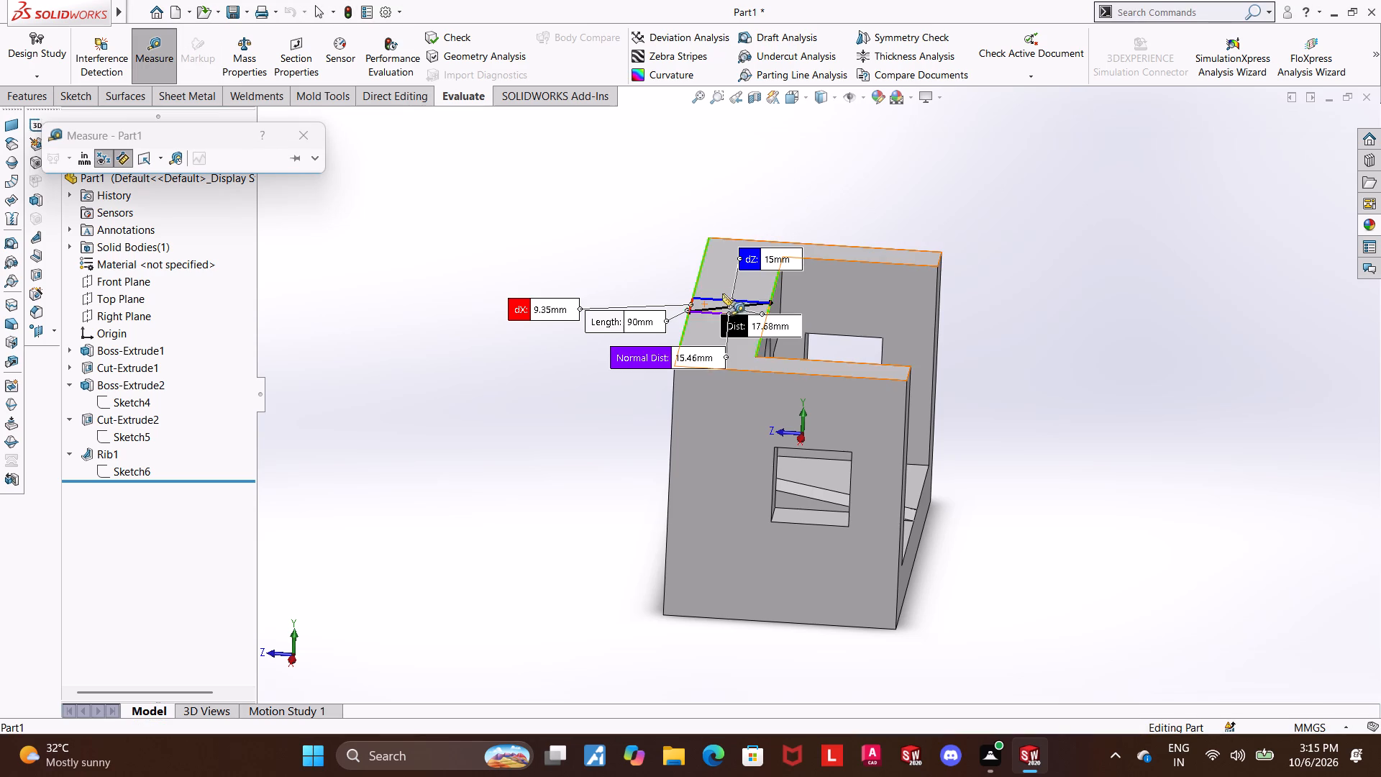
middle_drag(1010, 260, 1008, 309)
scroll(684, 355, down, 1)
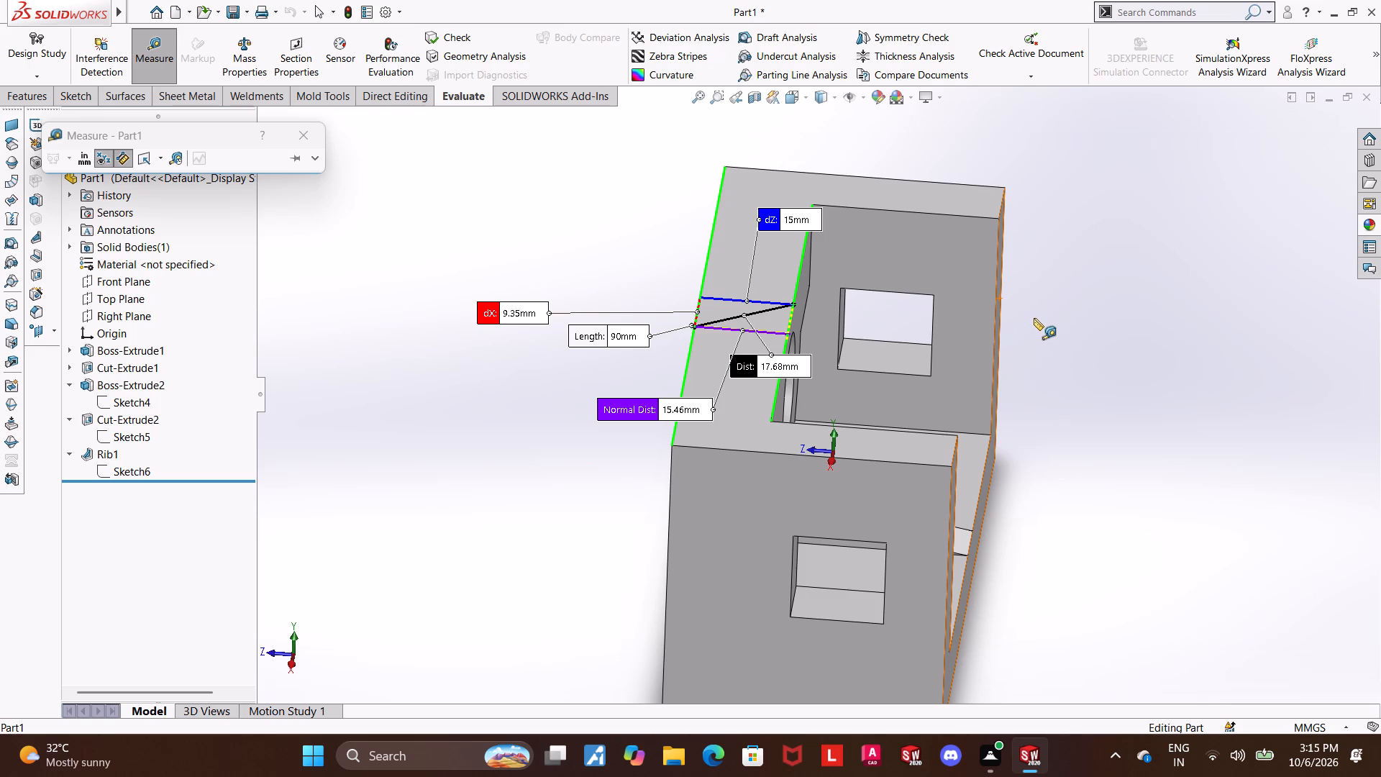
key(Escape)
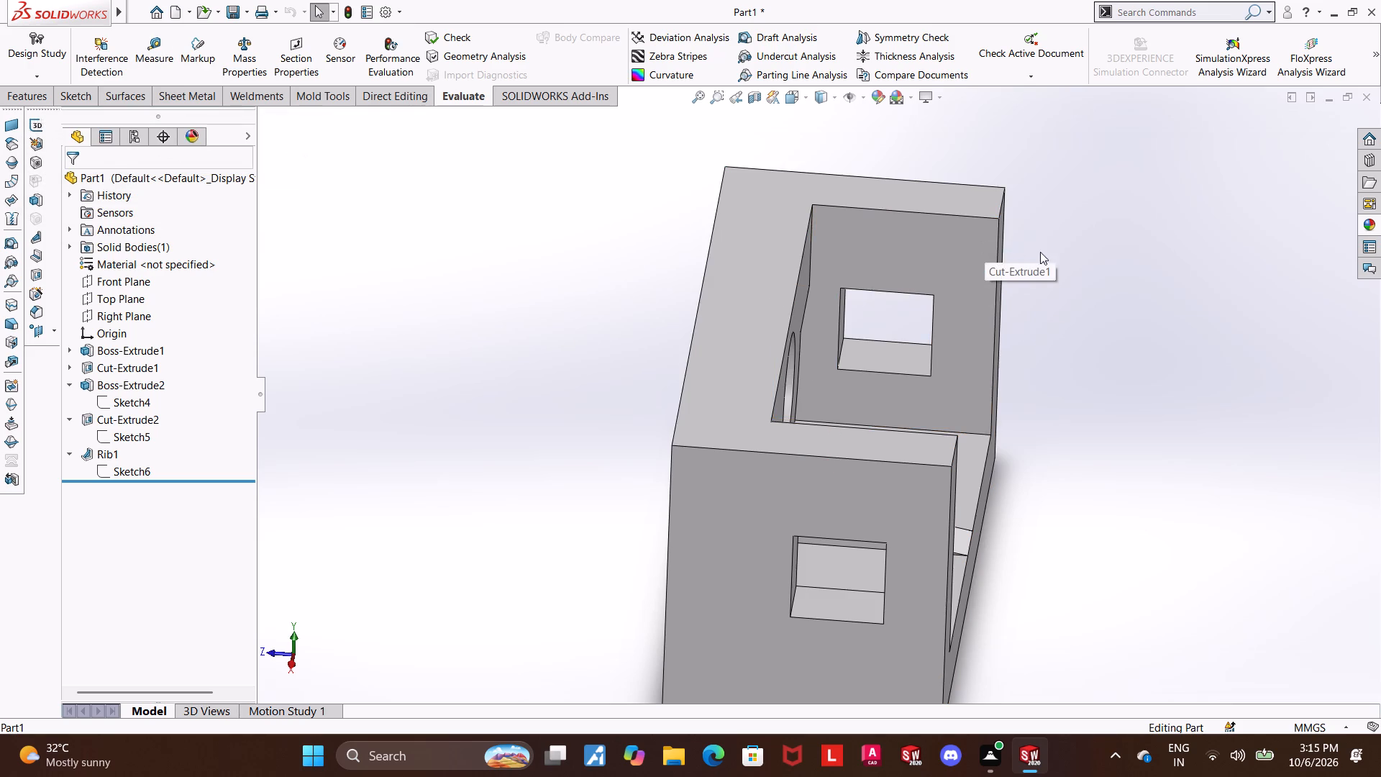
Measure the distance between the boss's short straight lower edge and the long top edge of its front face.
middle_drag(1040, 269, 1037, 316)
scroll(1036, 299, up, 1)
middle_drag(1065, 330, 999, 237)
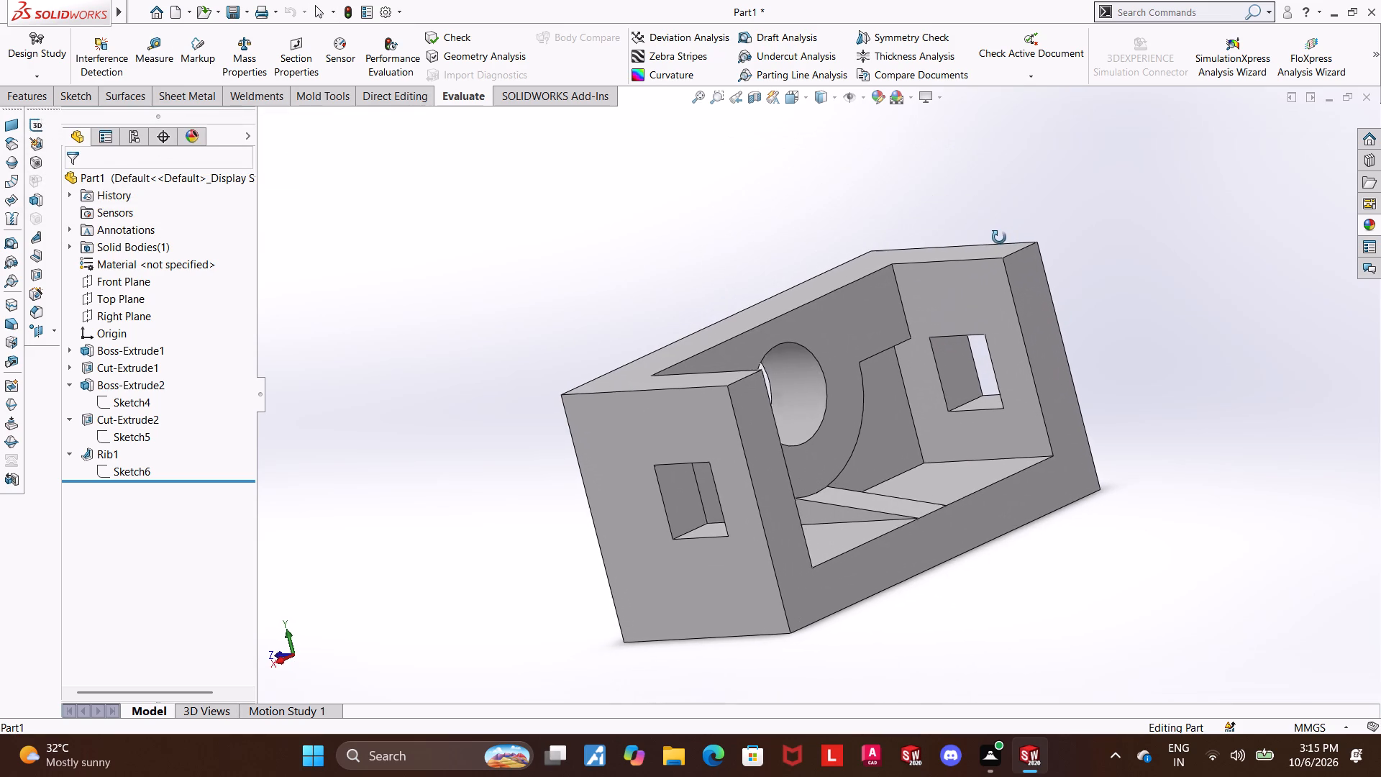
middle_drag(999, 237, 993, 244)
middle_click(993, 244)
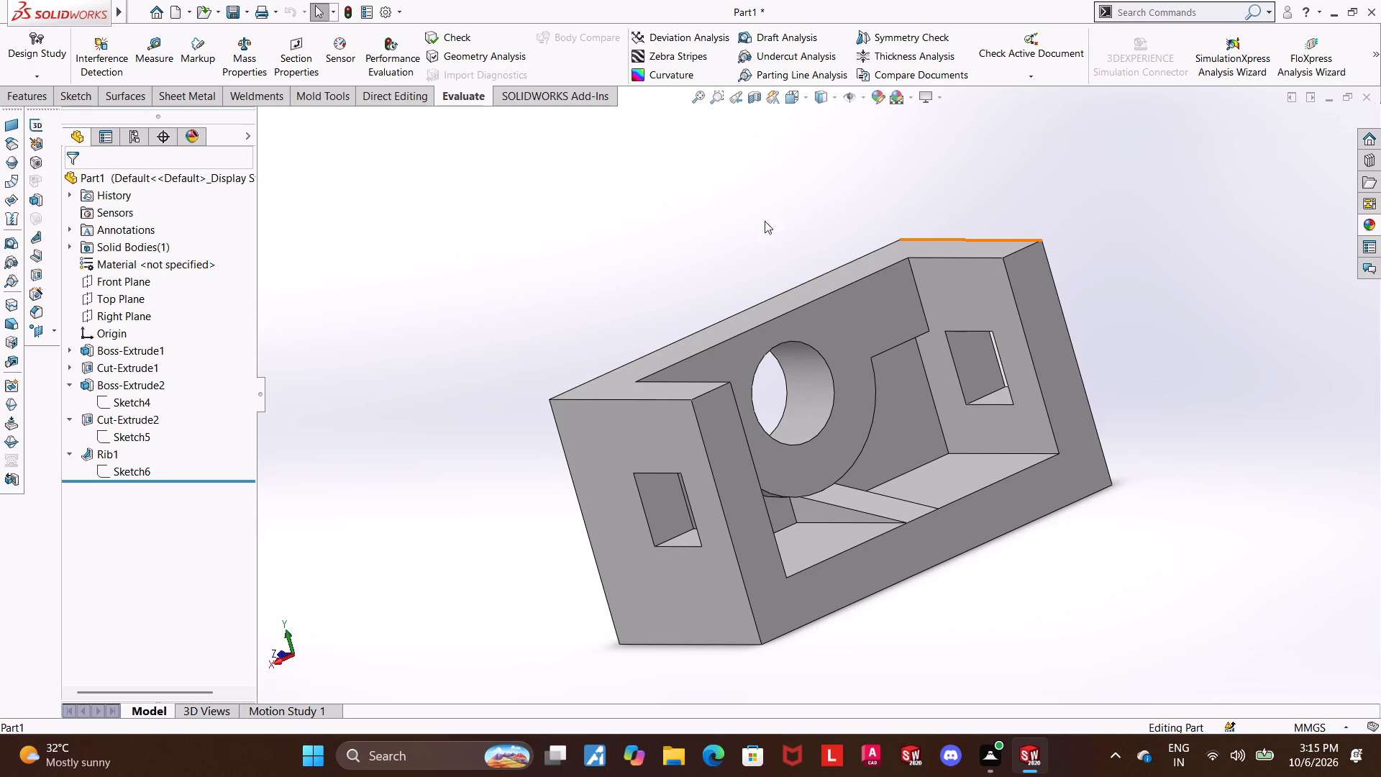
click(143, 47)
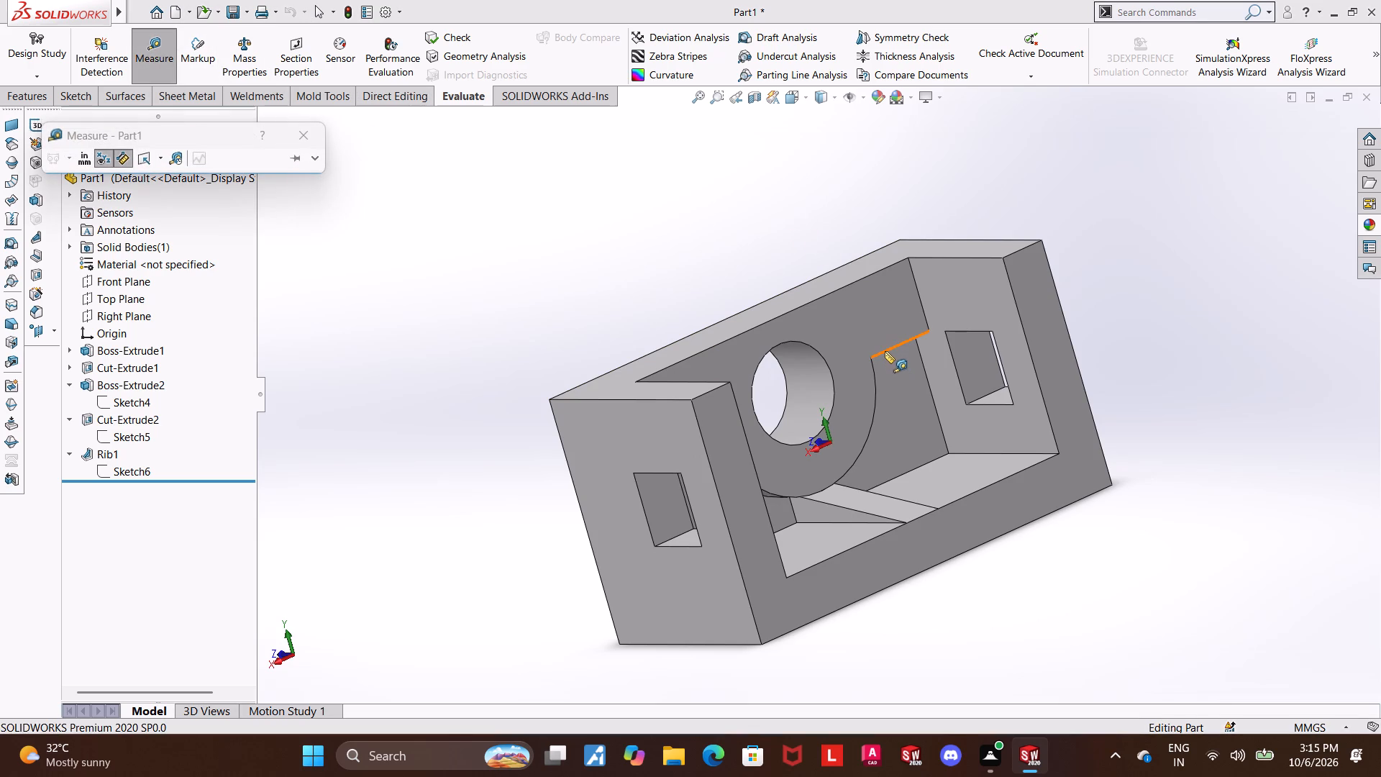
click(885, 351)
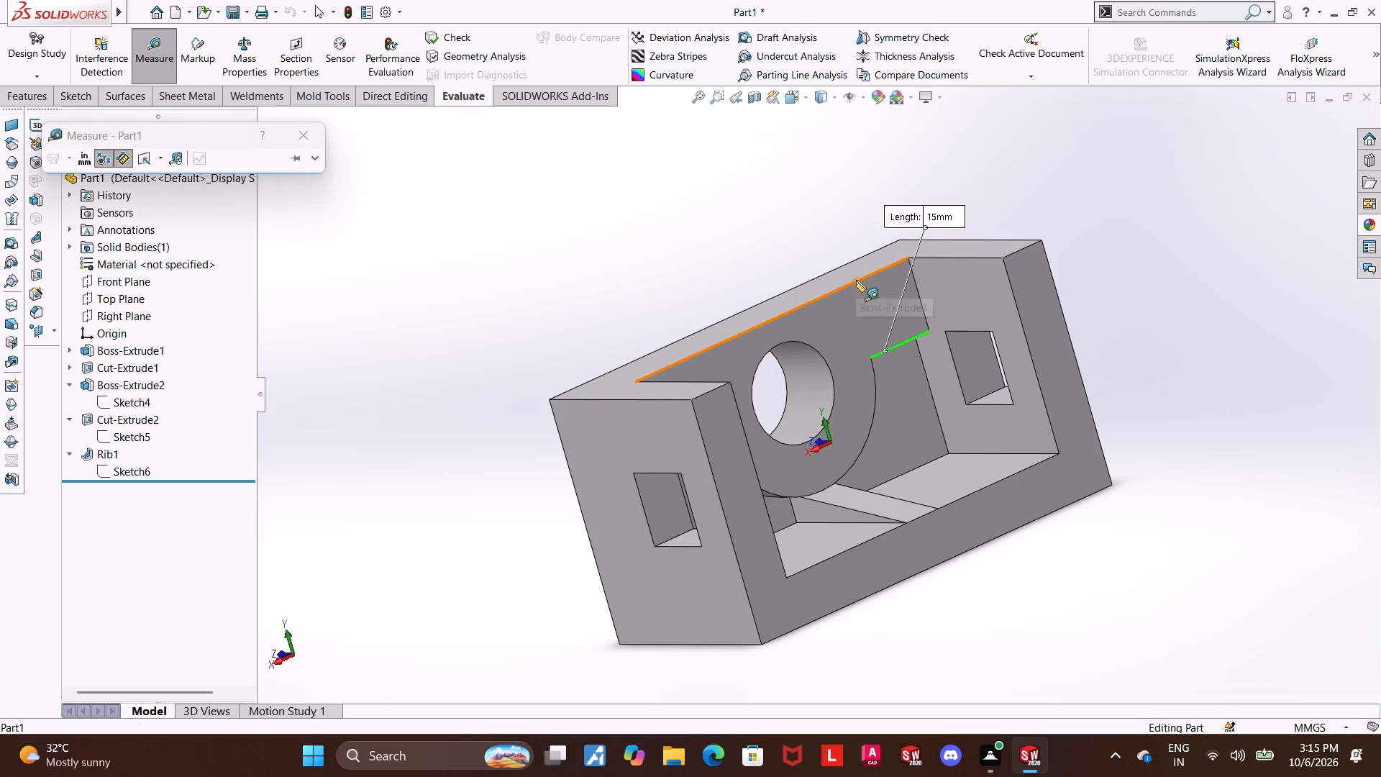
click(856, 280)
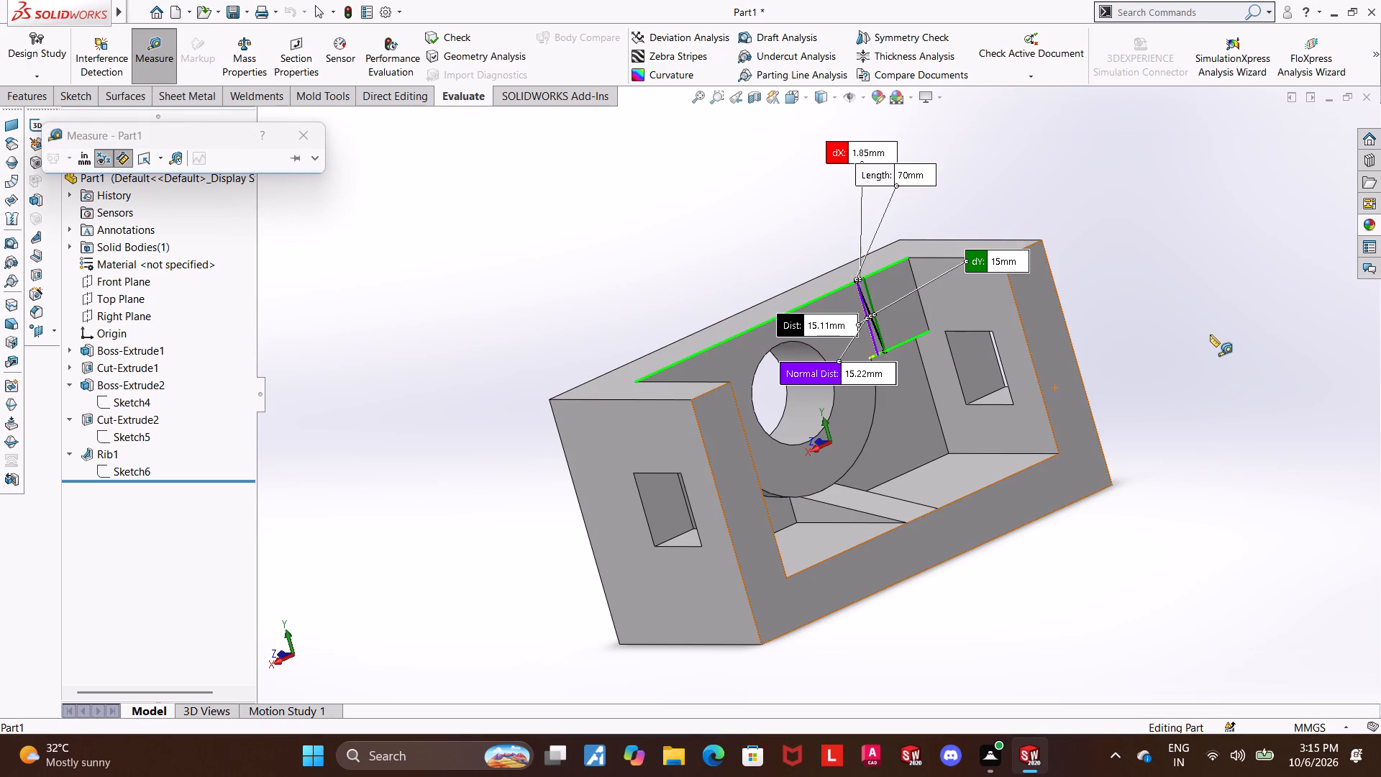
click(1210, 335)
Measure the radius of the boss's outer rounded edge.
scroll(1201, 334, up, 1)
middle_drag(1201, 340, 1205, 363)
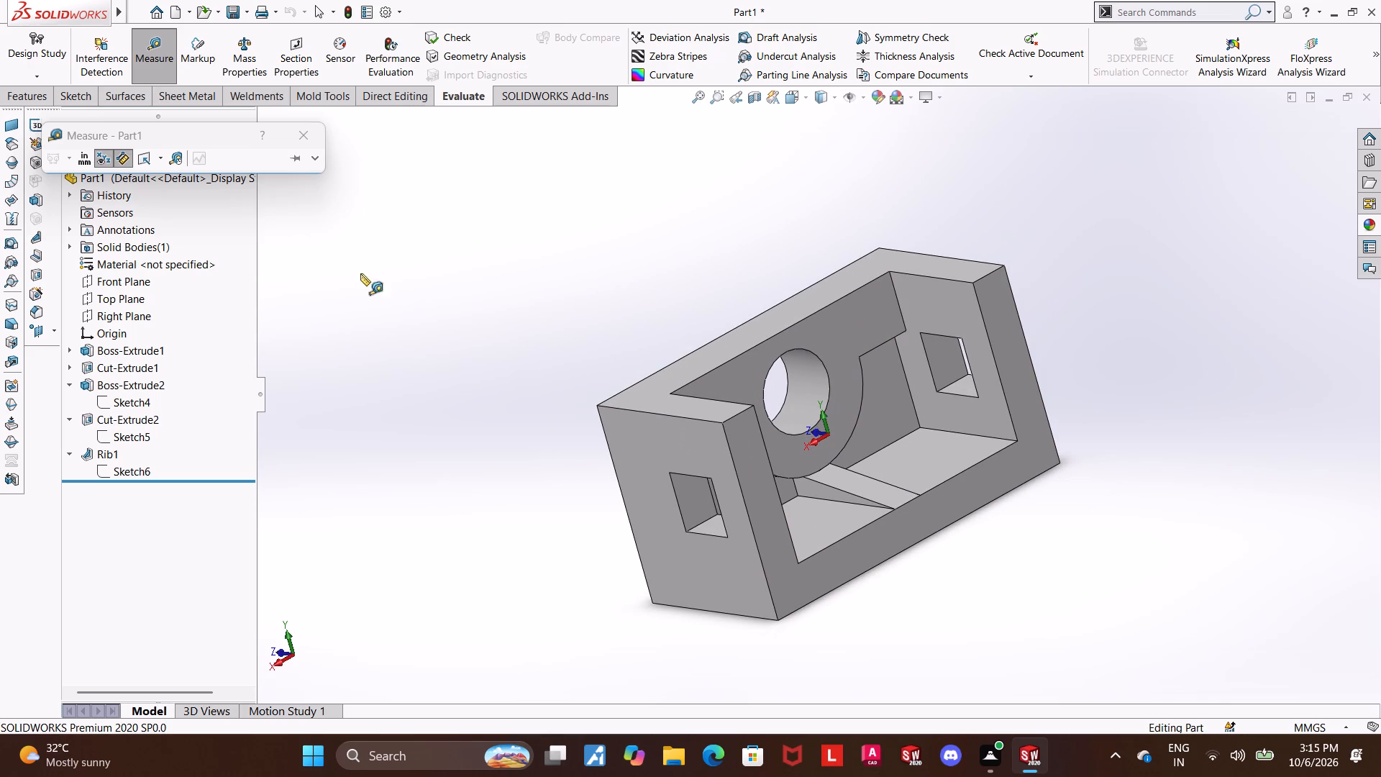
click(859, 407)
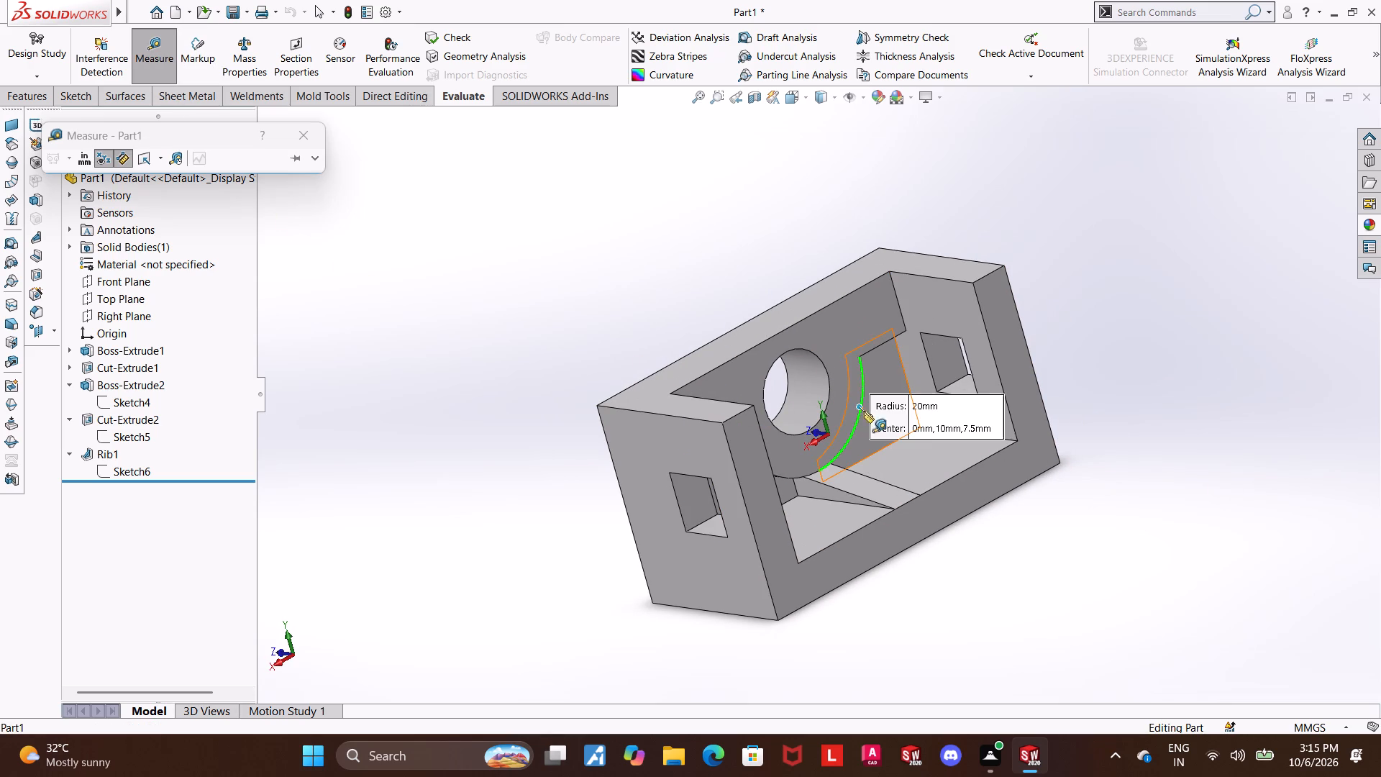
click(1008, 532)
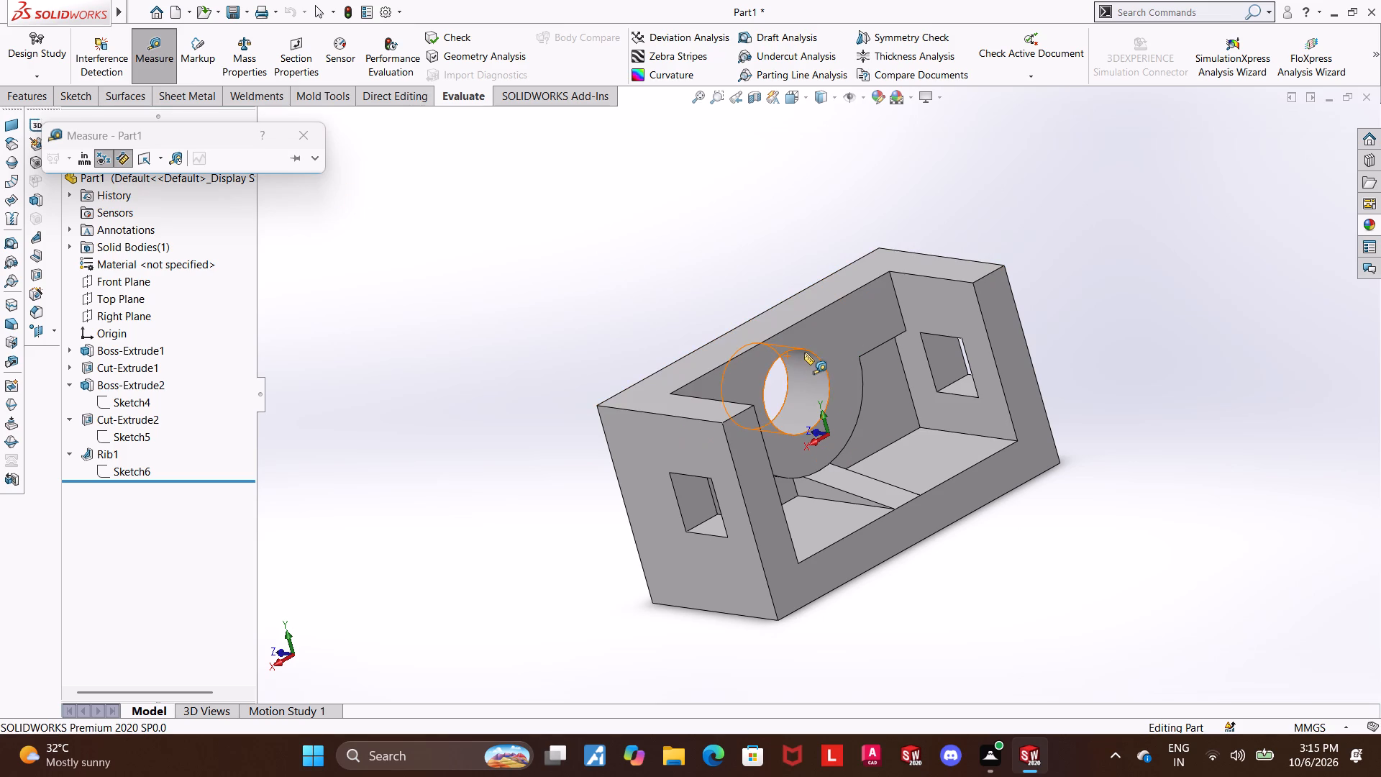
Measure the diameter of the bore's circular edge on the boss's front face.
click(804, 349)
click(819, 355)
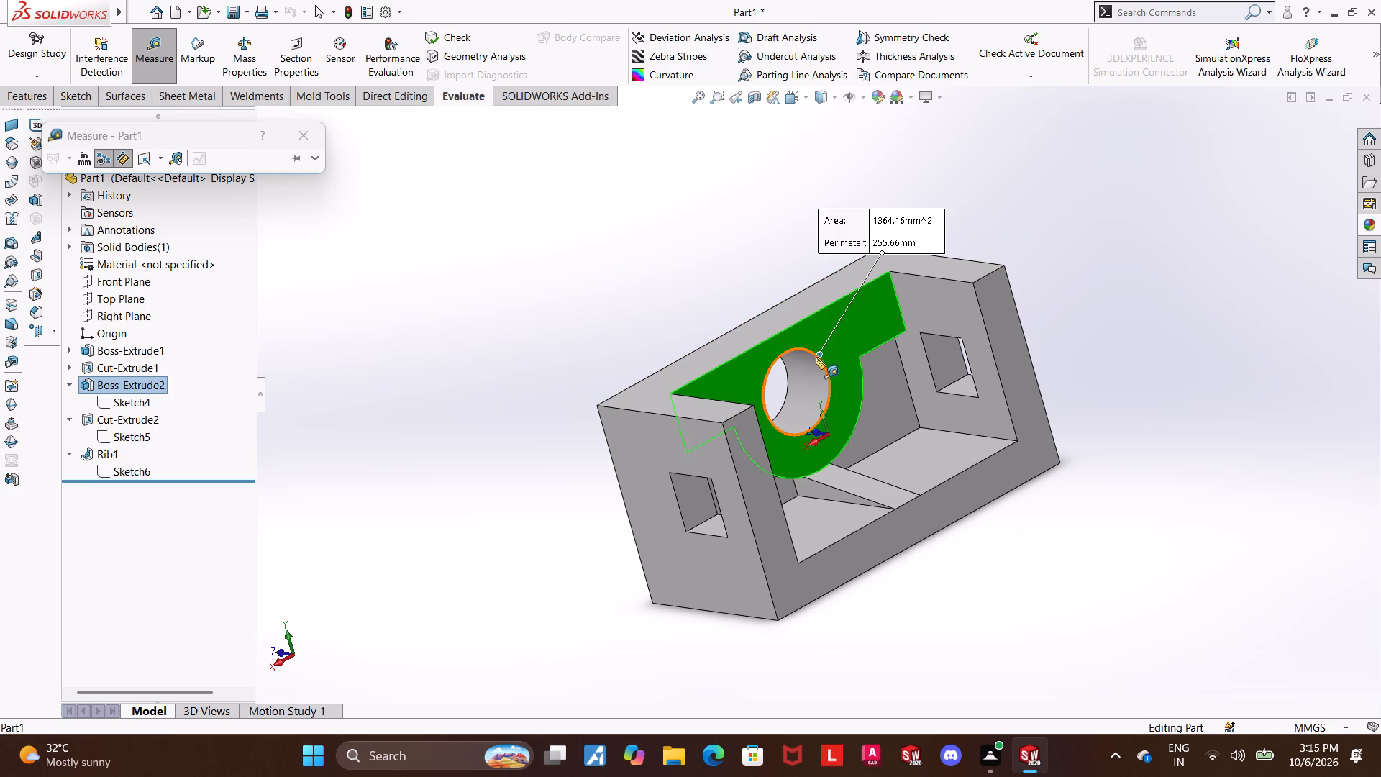
key(Escape)
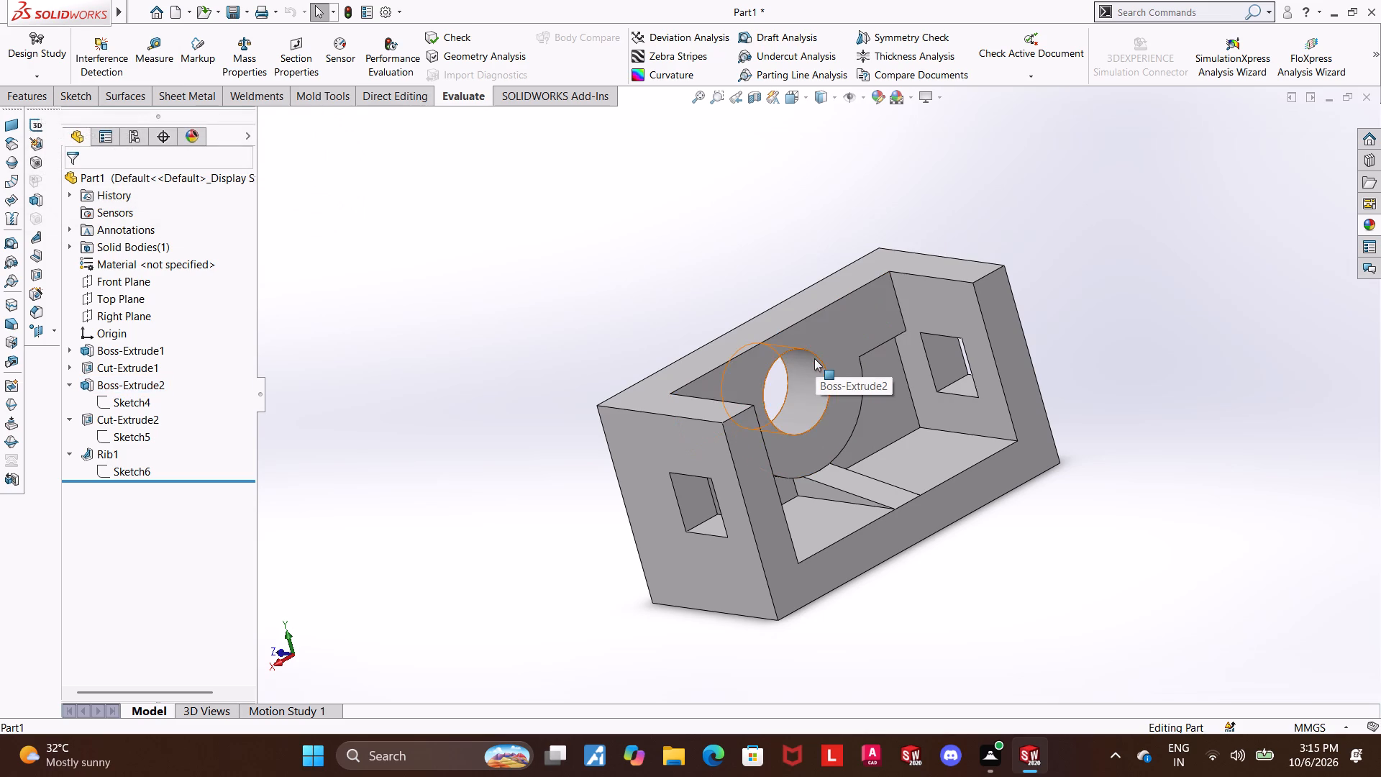
click(157, 58)
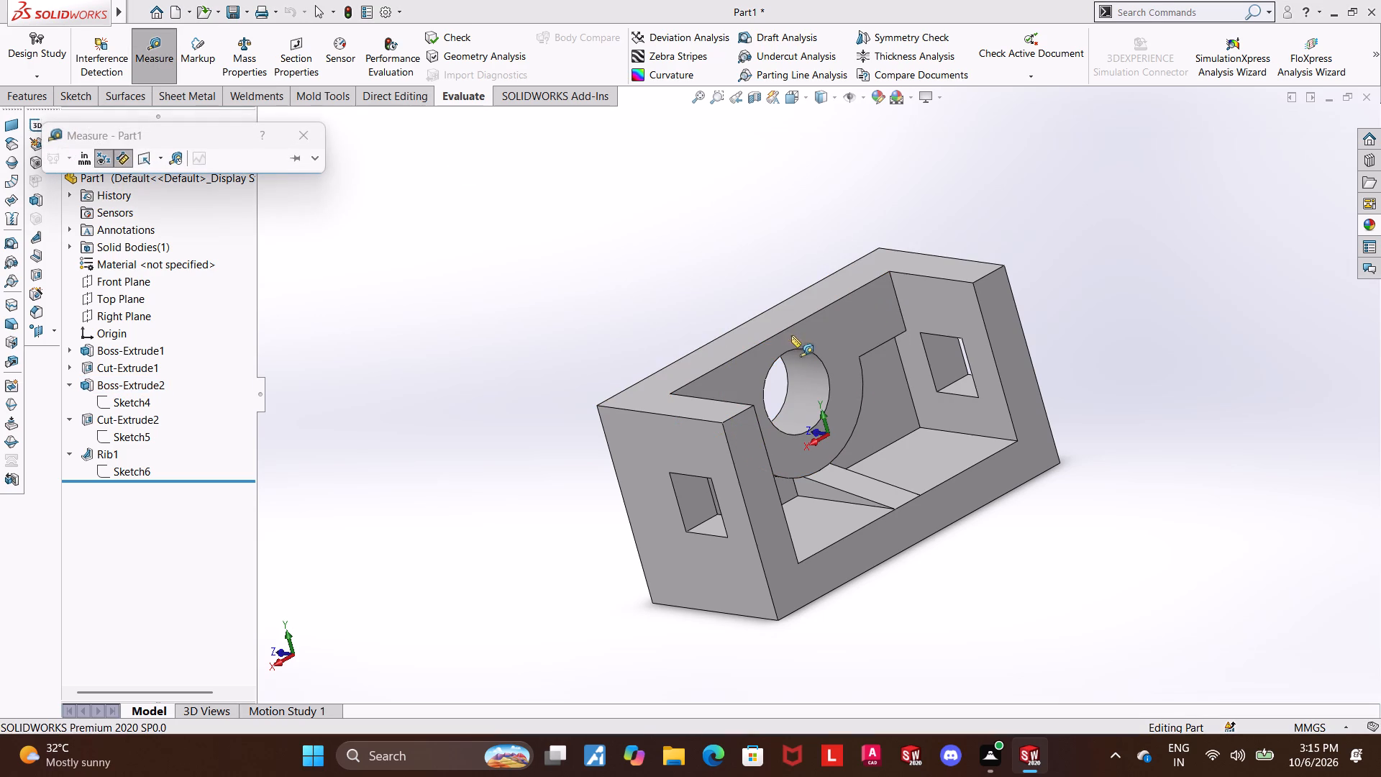
click(801, 347)
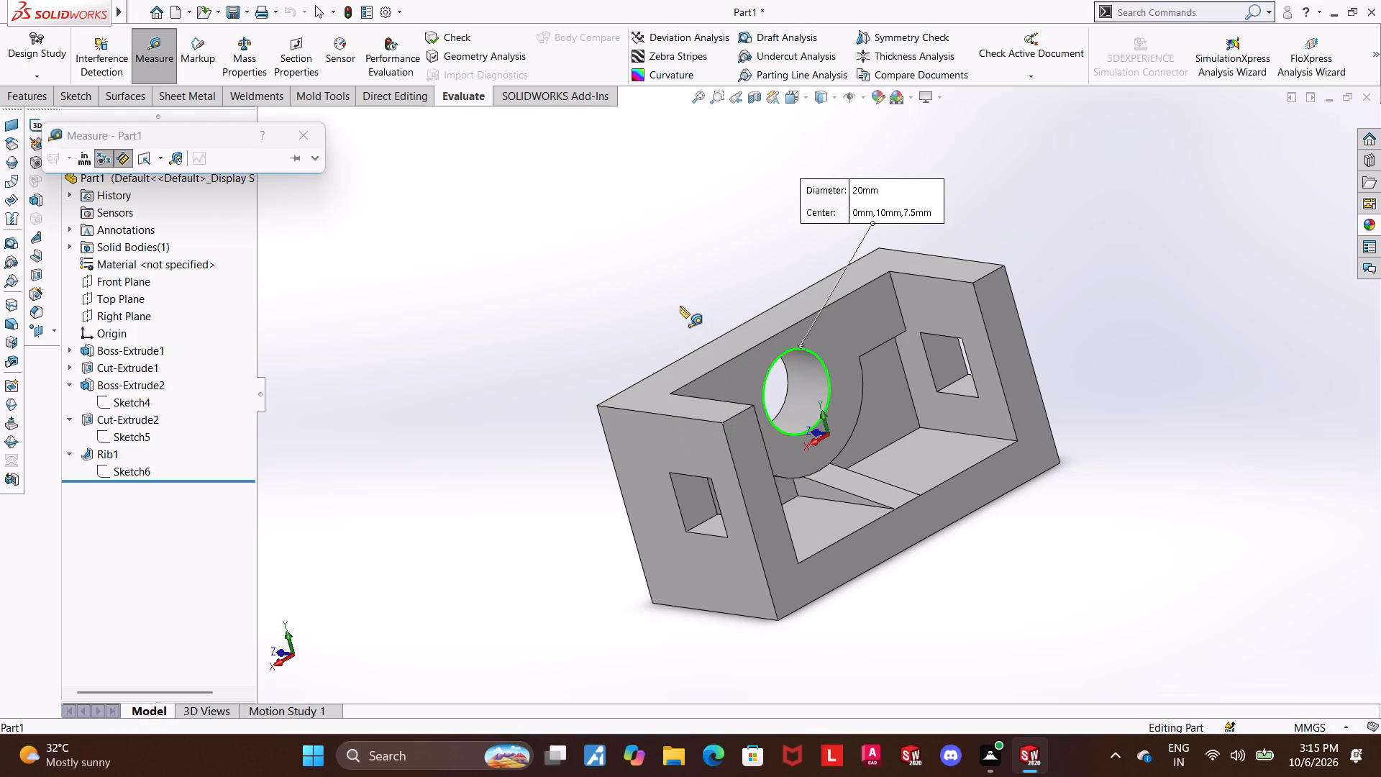
key(Escape)
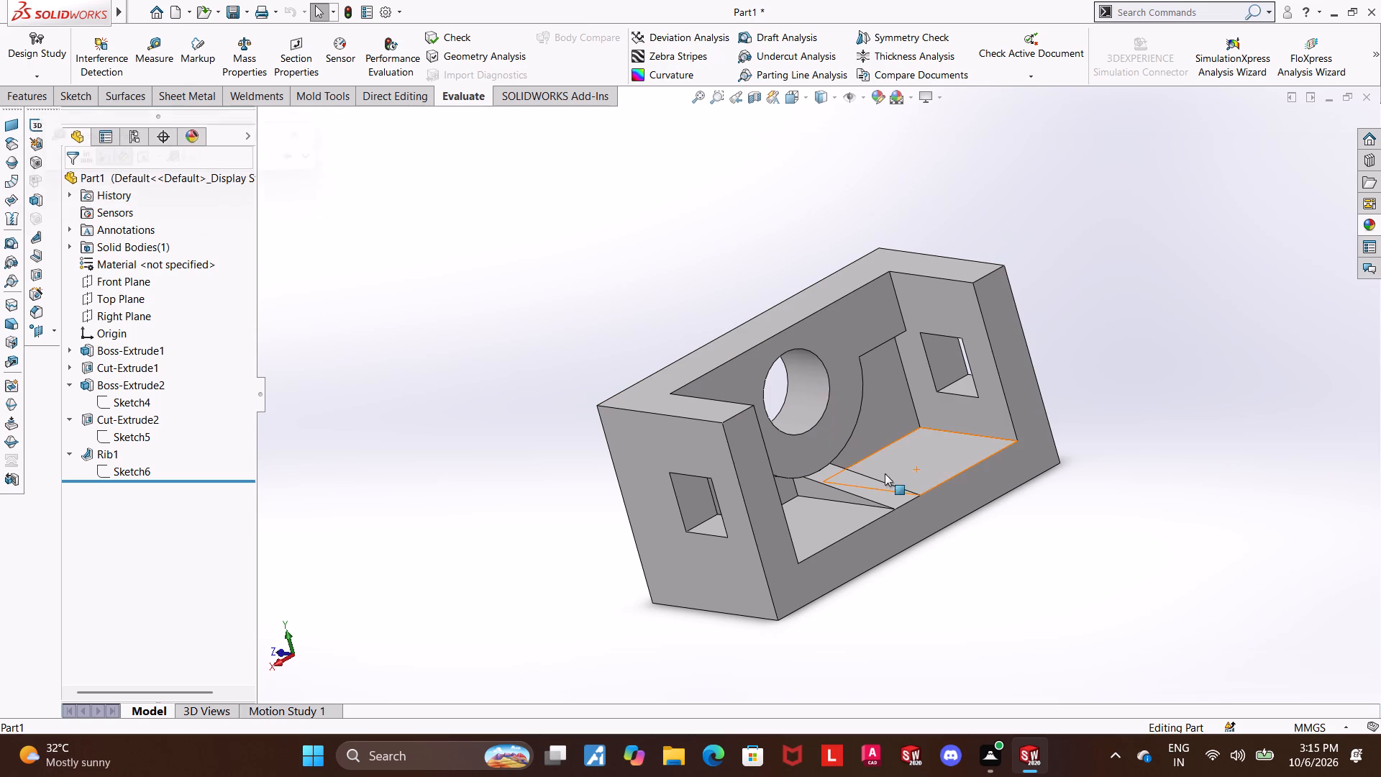
key(Escape)
drag(1165, 320, 1159, 330)
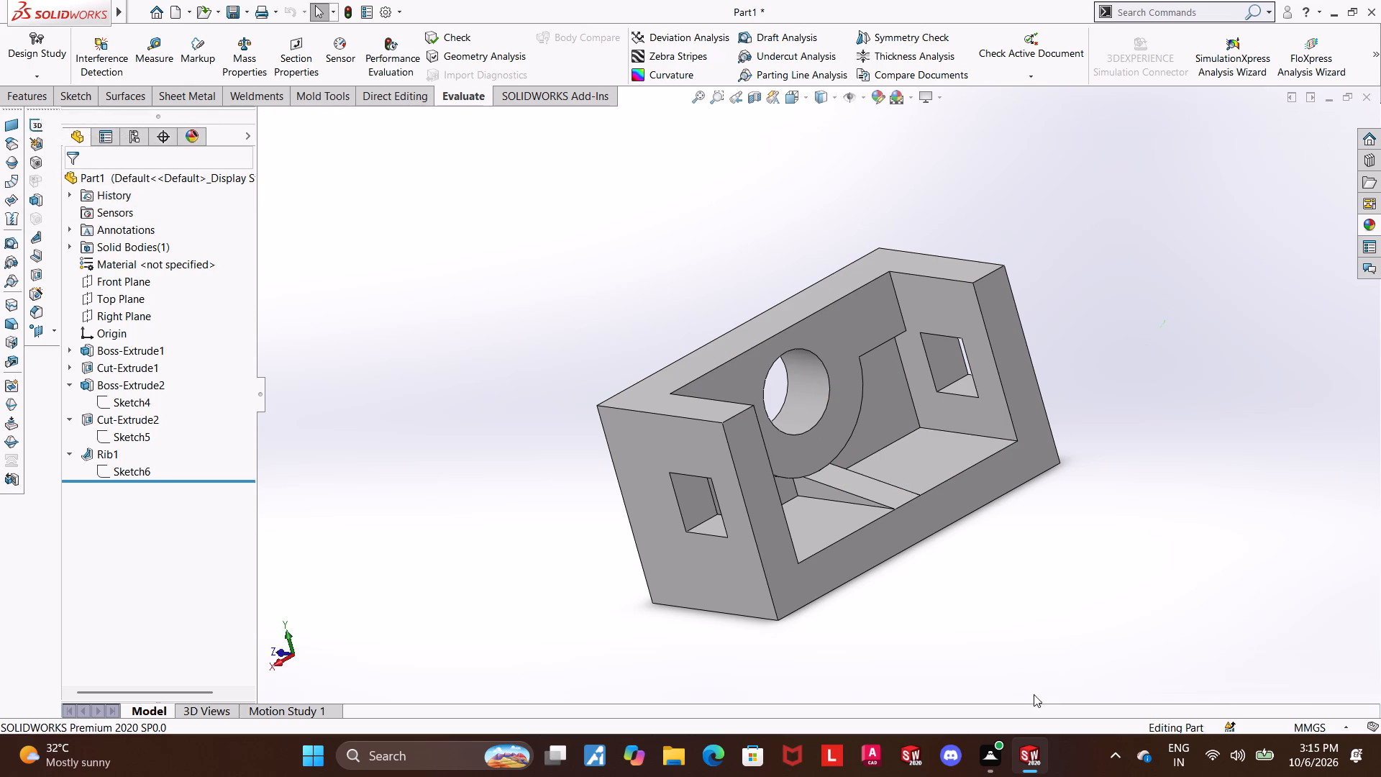
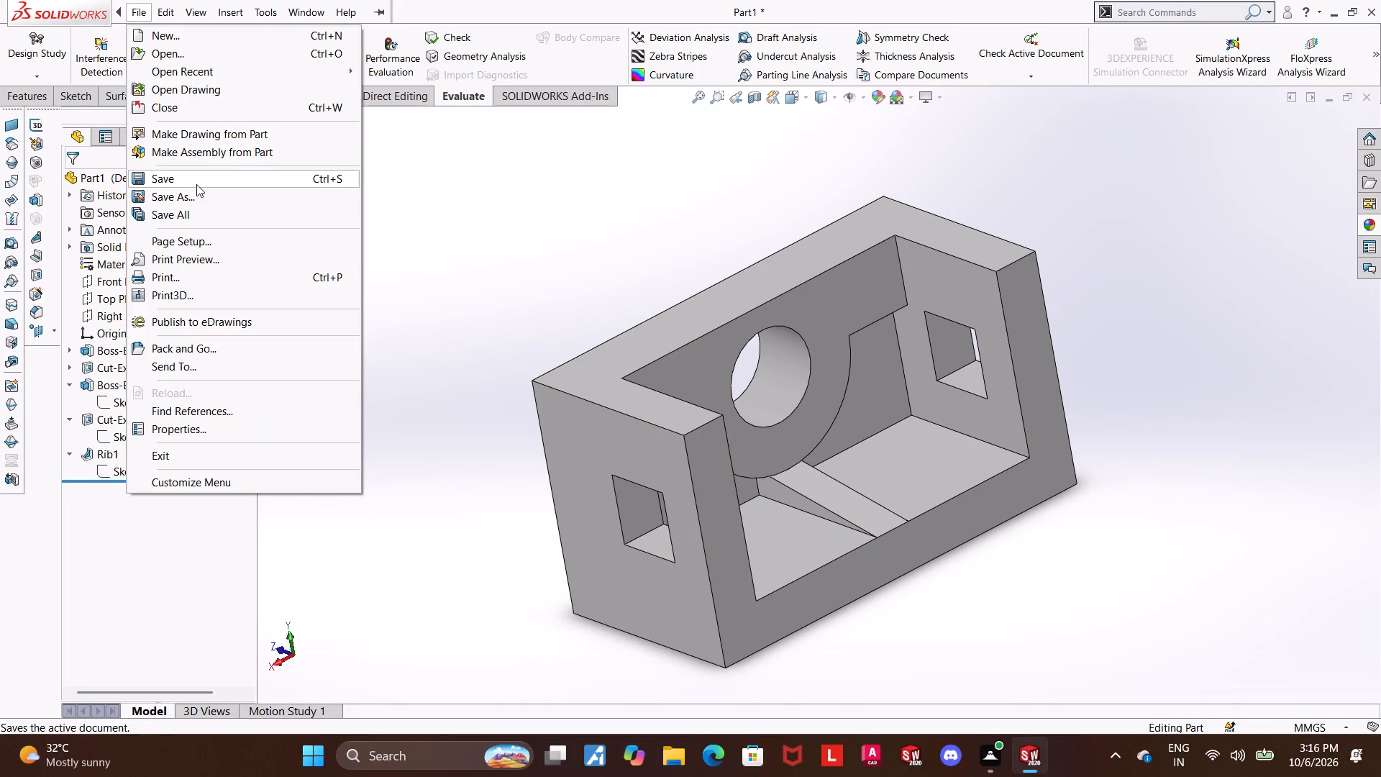
Save the part in the Downloads folder as a SOLIDWORKS Part named "three way pocket support block".
click(201, 192)
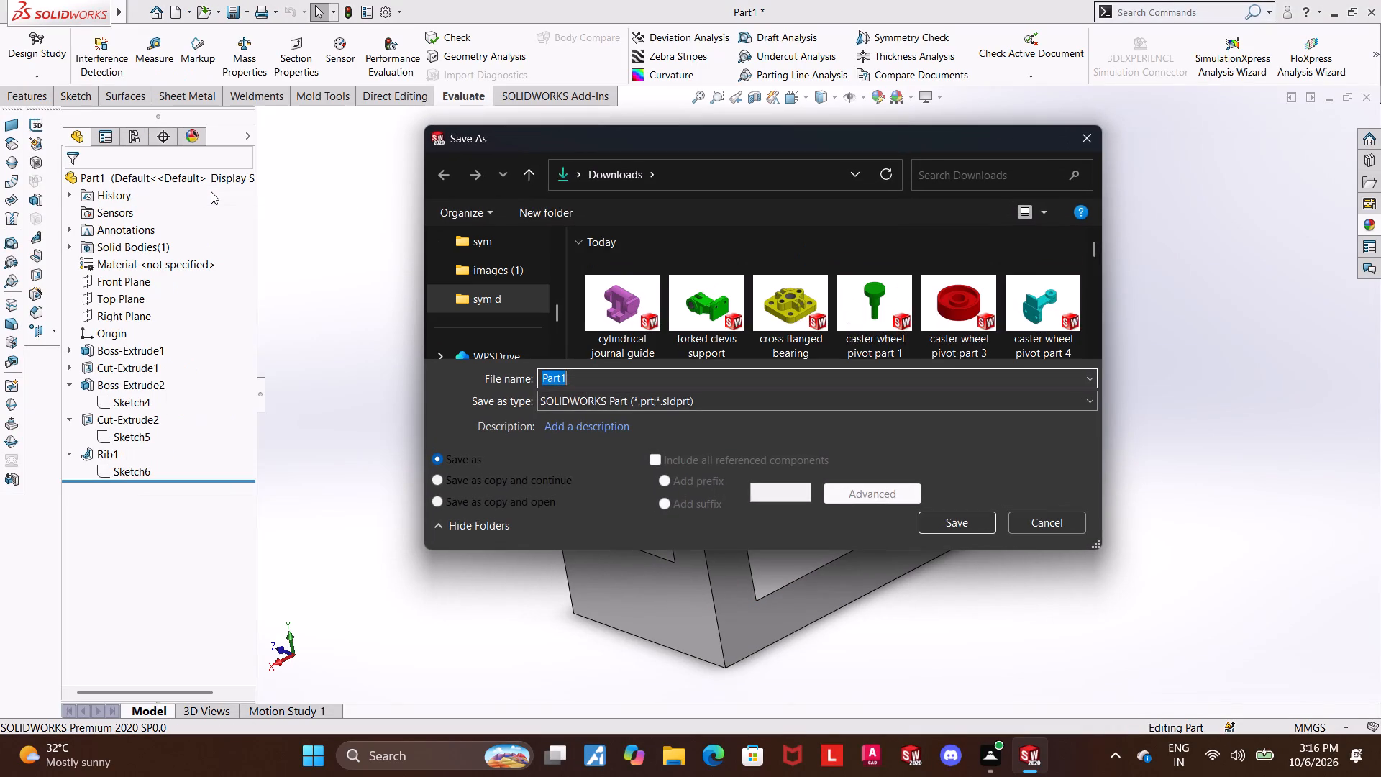
text(three way pocket support block)
key(space)
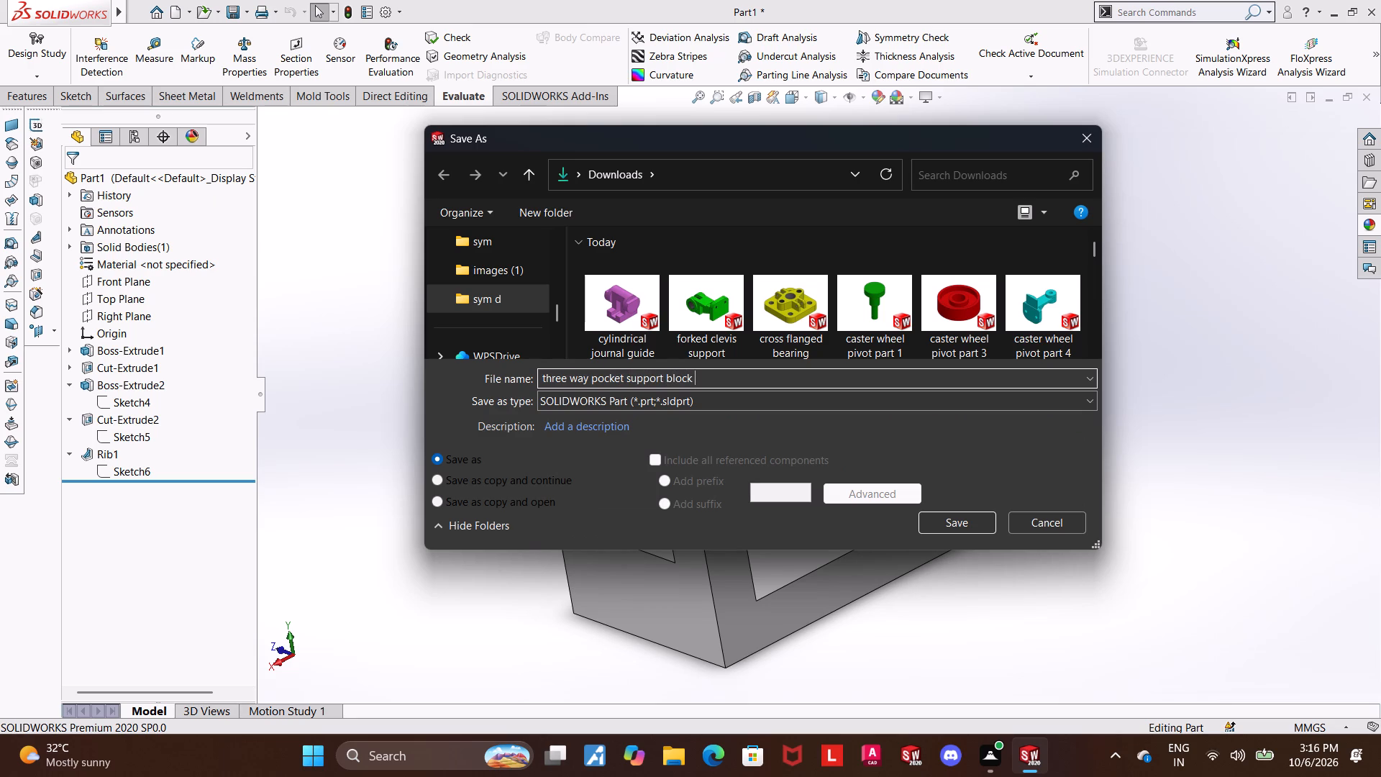
click(985, 513)
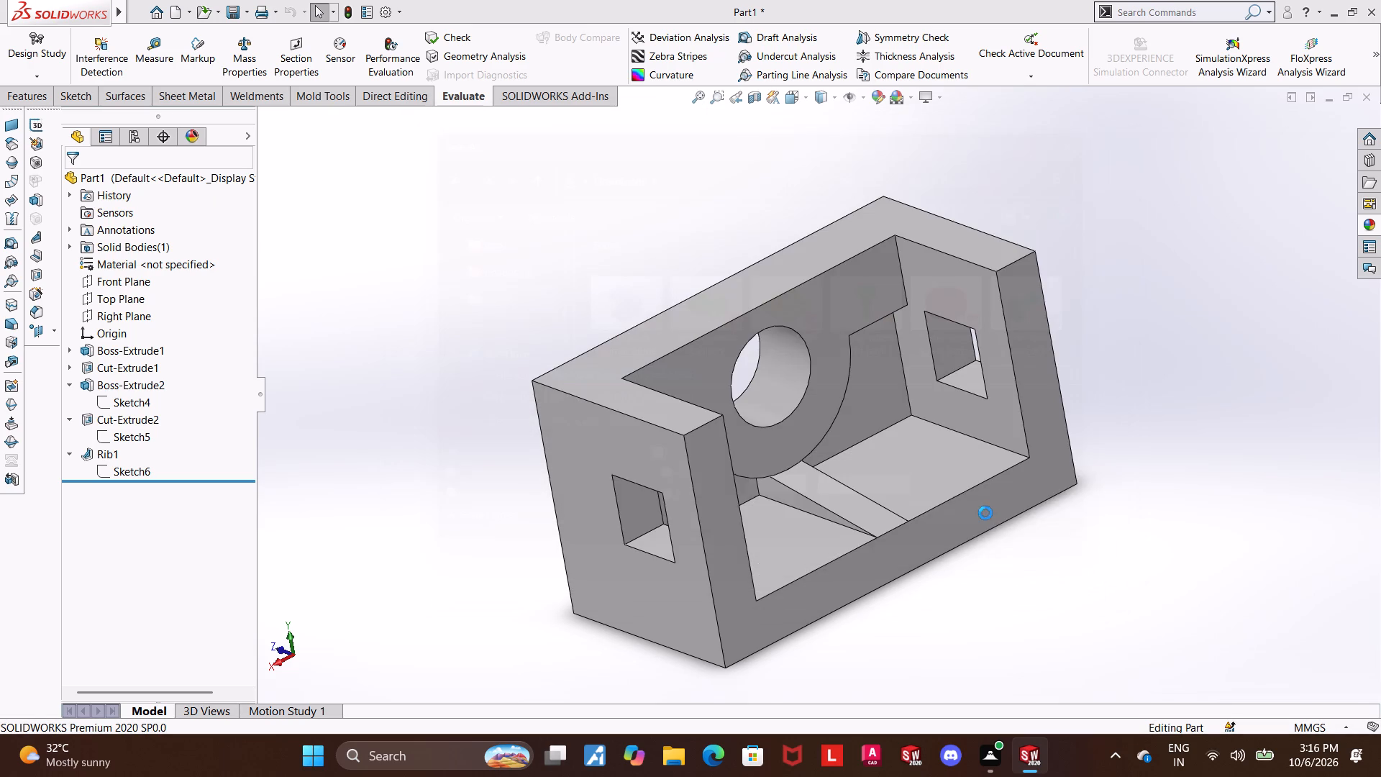
Orient the block isometrically and save a PDF copy under the same name, "three way pocket support block", in Downloads.
click(788, 101)
click(642, 457)
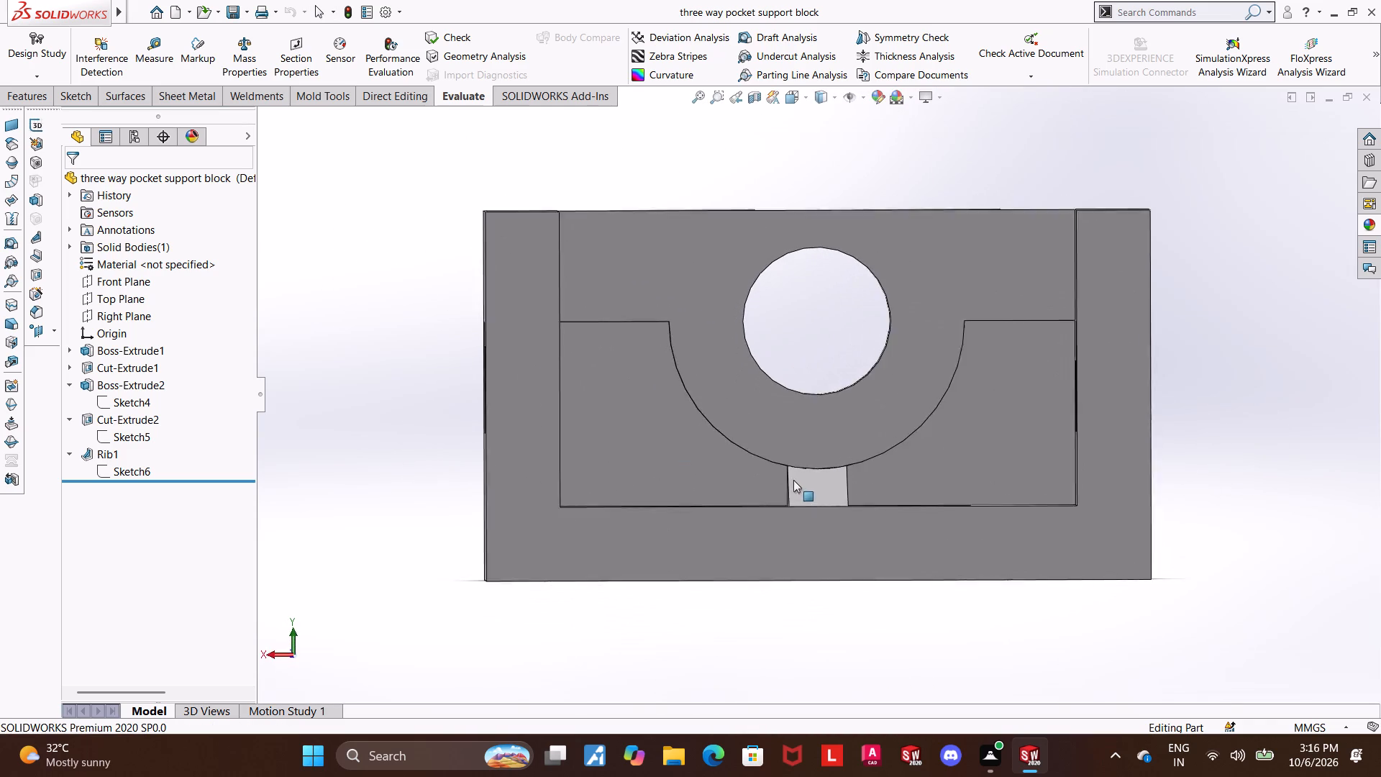
middle_drag(719, 486, 796, 559)
scroll(796, 568, up, 3)
click(790, 98)
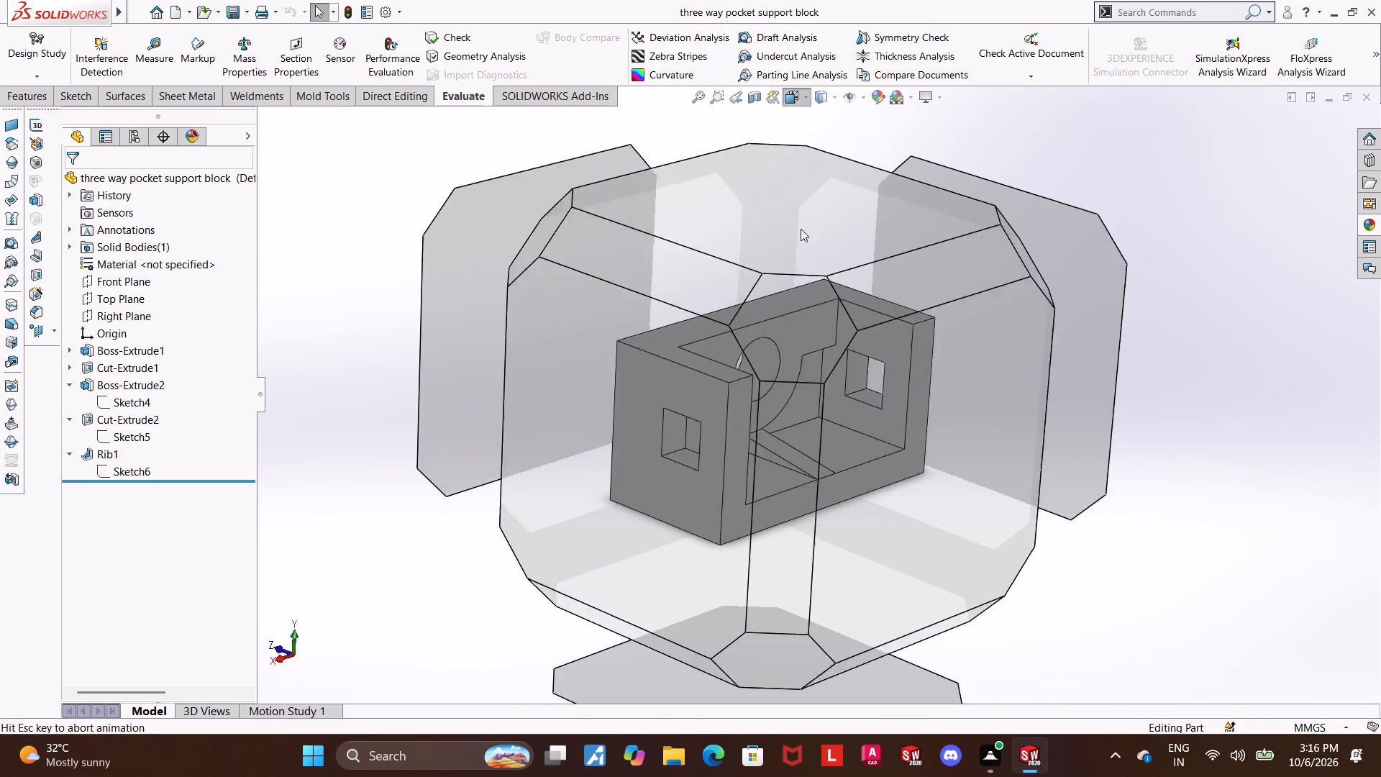
click(658, 437)
scroll(808, 553, down, 1)
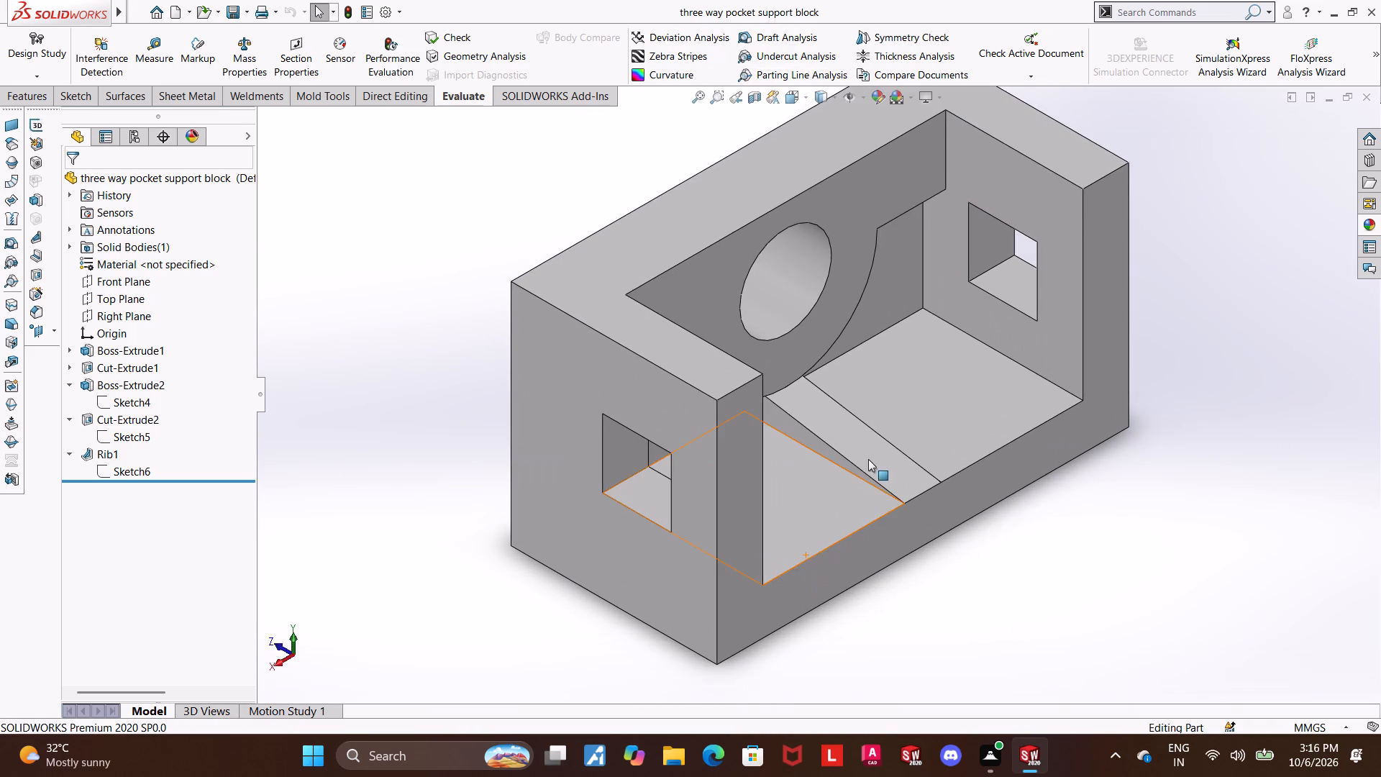
scroll(871, 454, up, 1)
click(35, 91)
scroll(1100, 304, up, 1)
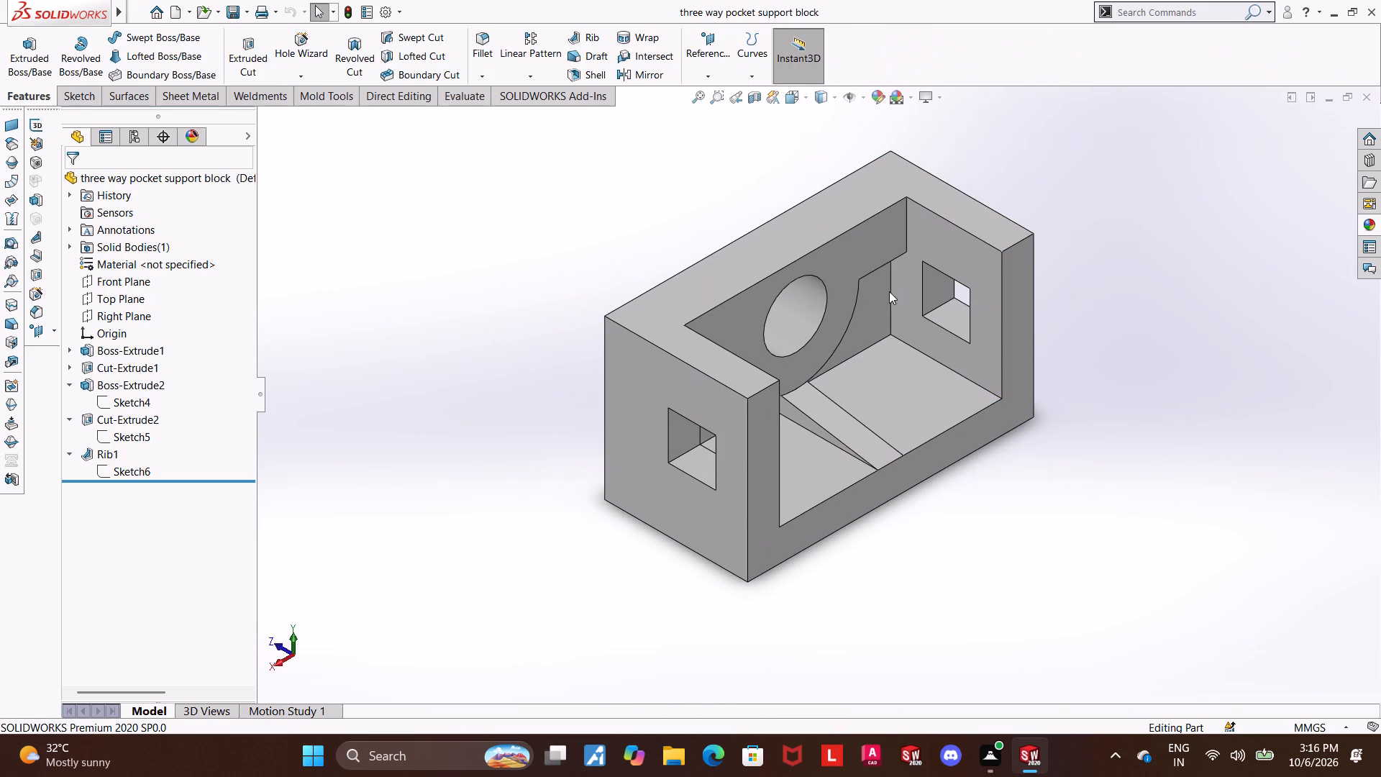
scroll(966, 256, down, 1)
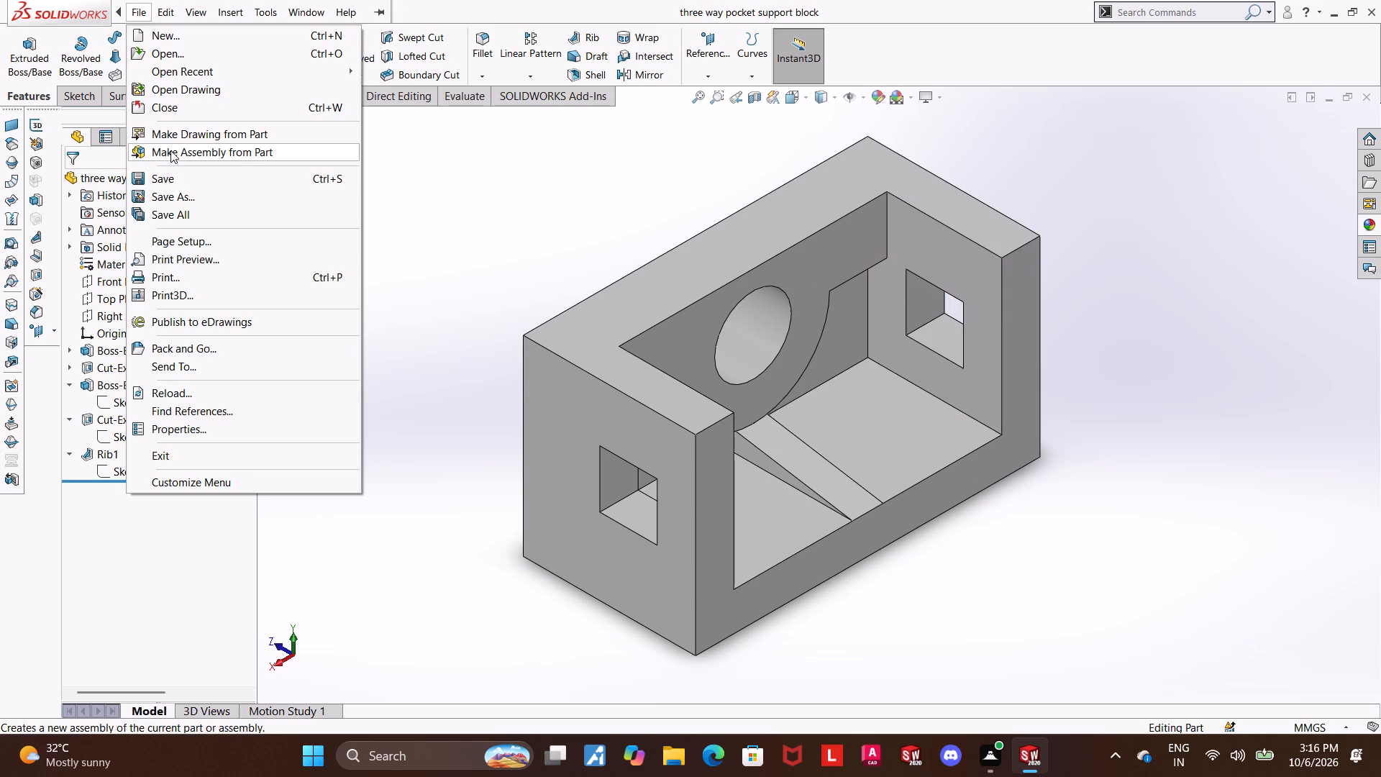
click(171, 196)
click(616, 409)
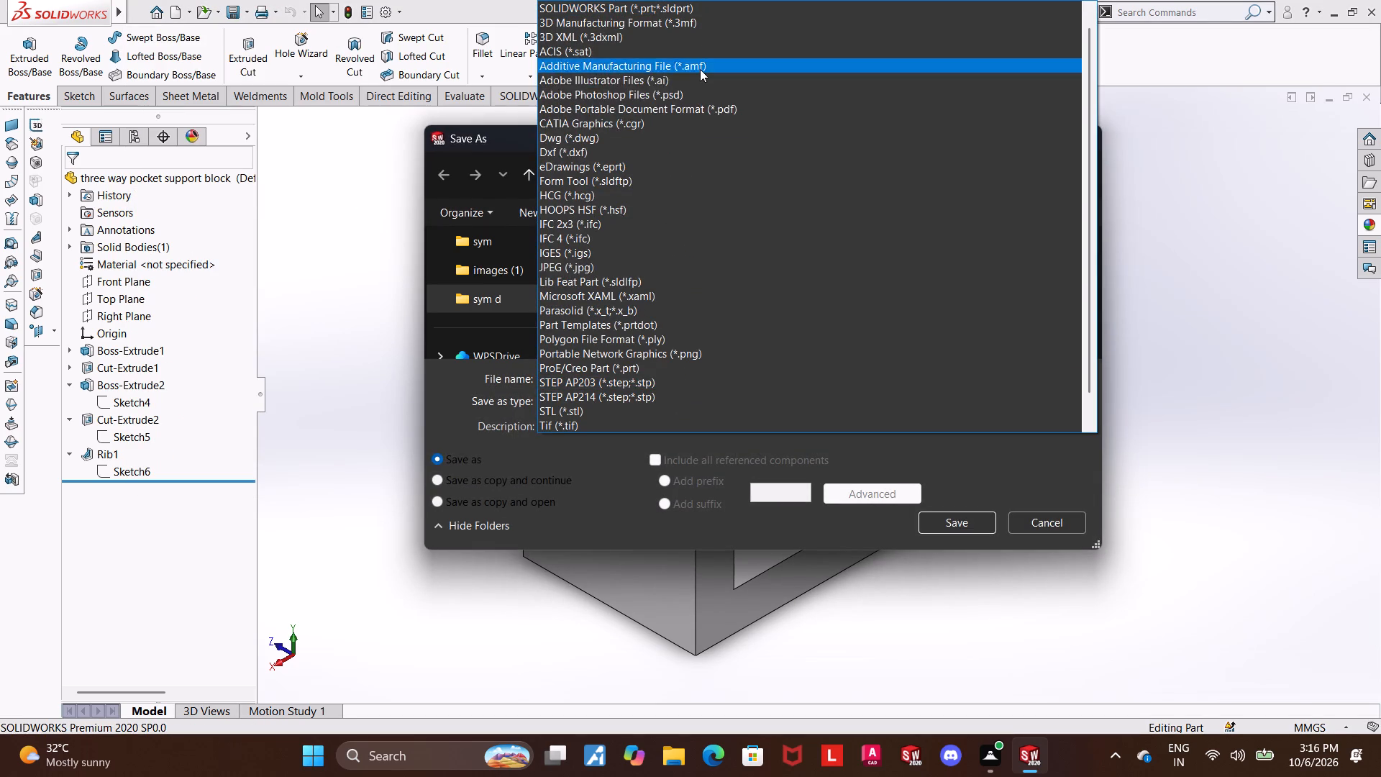
click(703, 113)
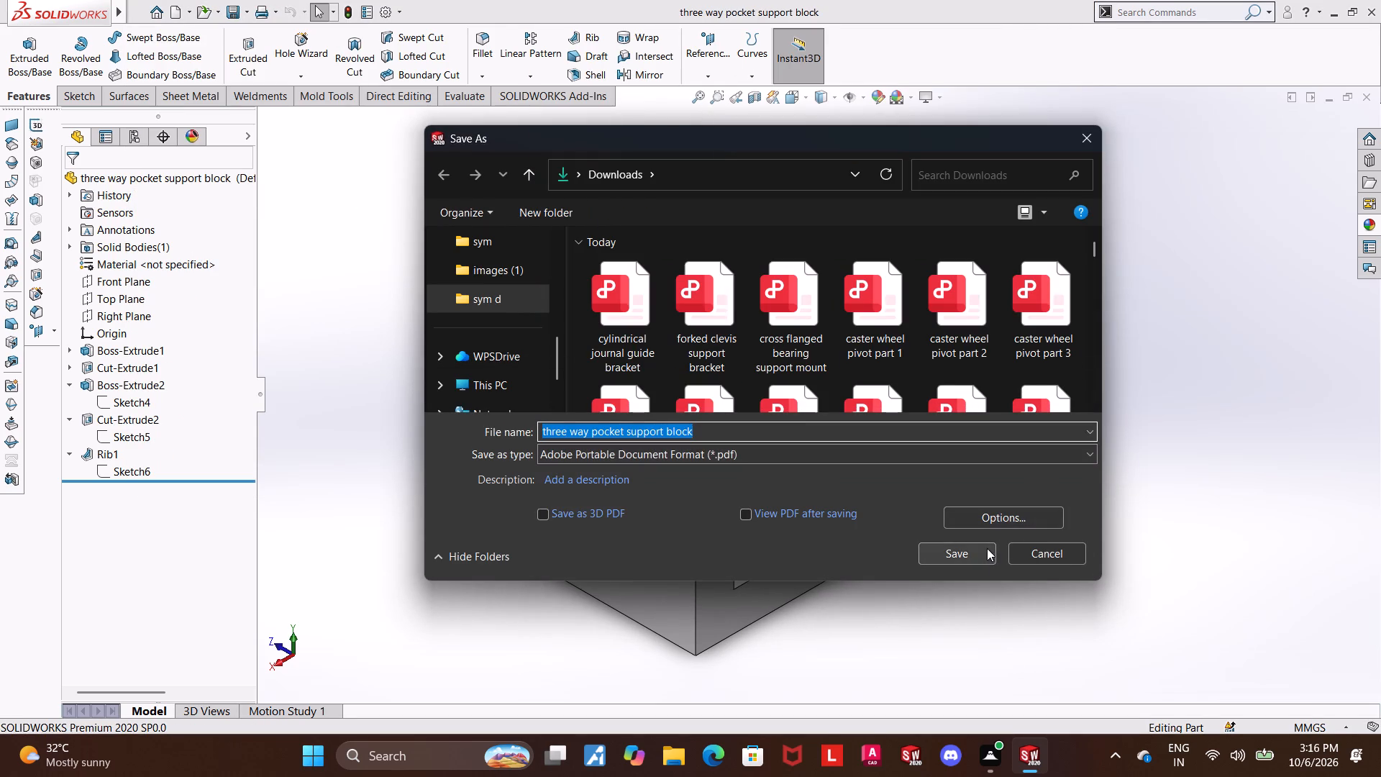
click(977, 549)
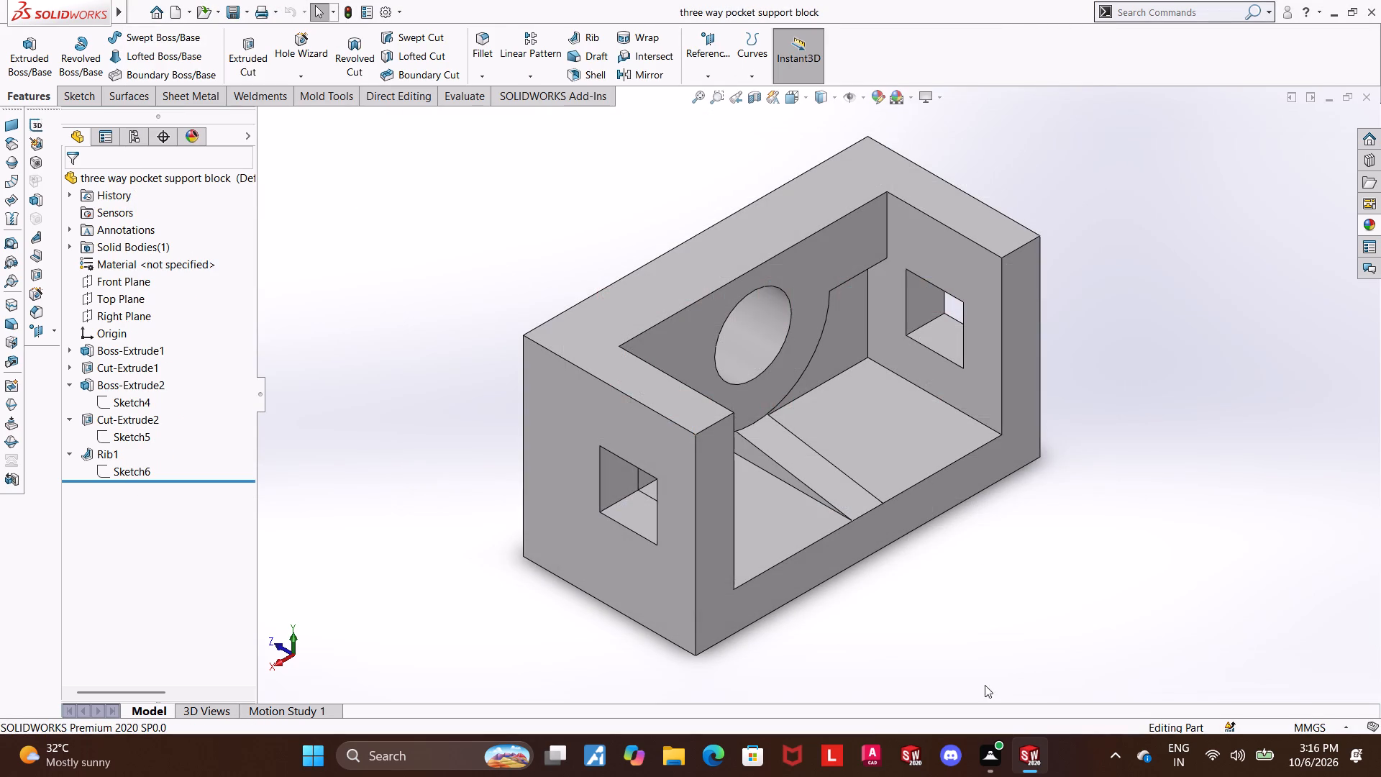